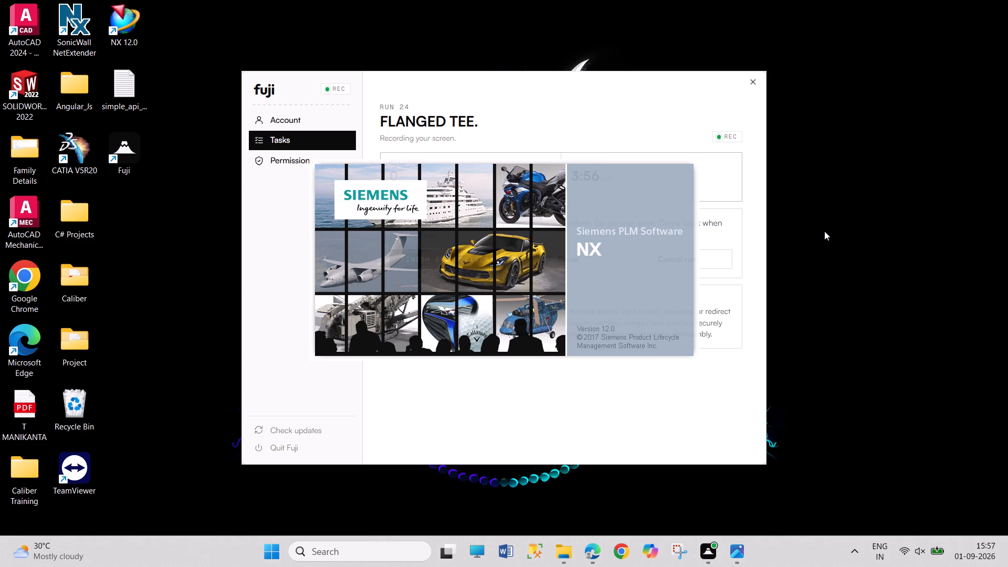
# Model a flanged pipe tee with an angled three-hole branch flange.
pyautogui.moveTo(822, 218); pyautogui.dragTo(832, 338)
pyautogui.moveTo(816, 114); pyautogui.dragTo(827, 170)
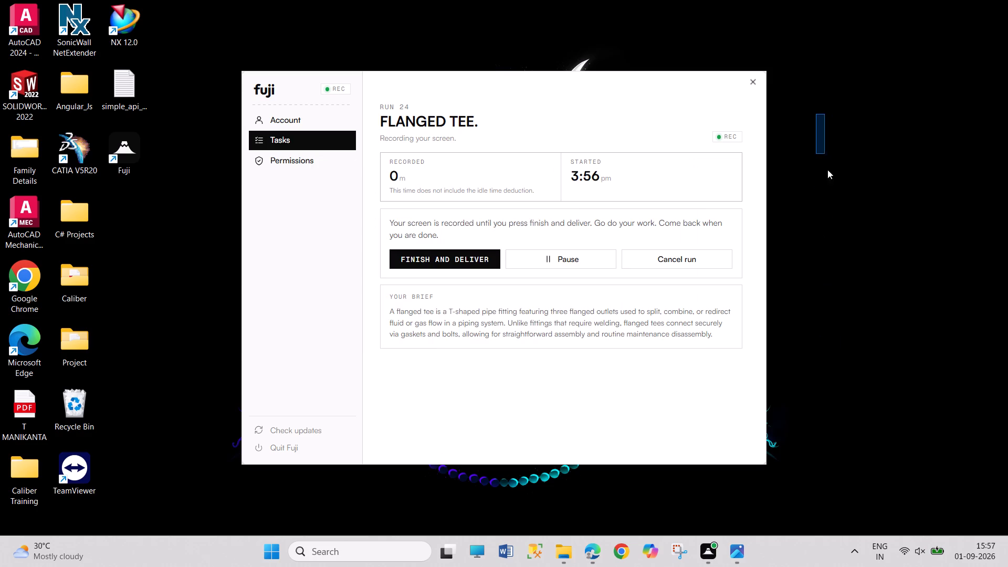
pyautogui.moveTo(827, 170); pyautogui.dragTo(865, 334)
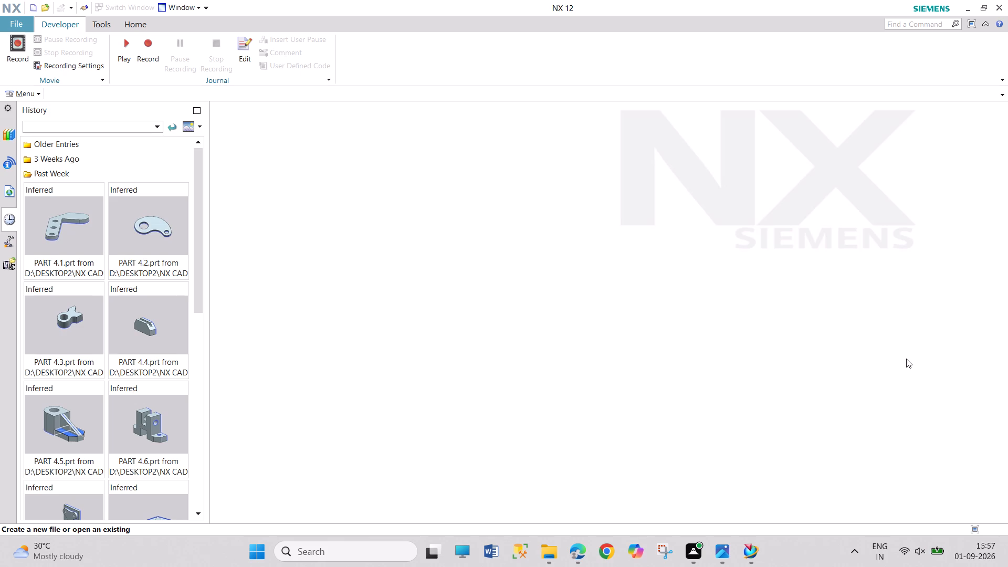
# Start recording a Visual Basic journal named FLANGED TEE JOURNAL in D:\DESKTOP2\NX CAD CADDESK.
pyautogui.click(153, 46)
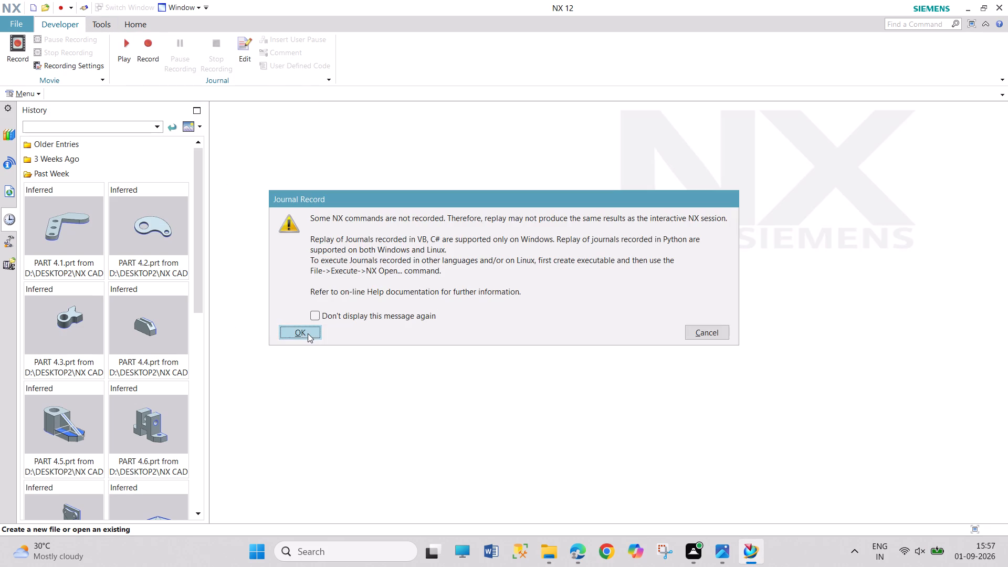
pyautogui.click(308, 333)
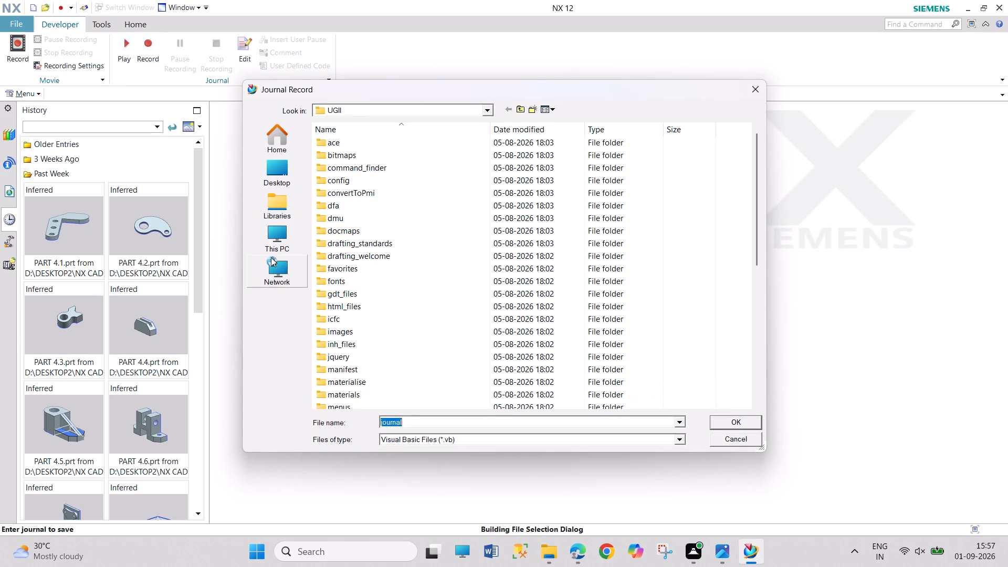
pyautogui.click(275, 243)
pyautogui.doubleClick(505, 157)
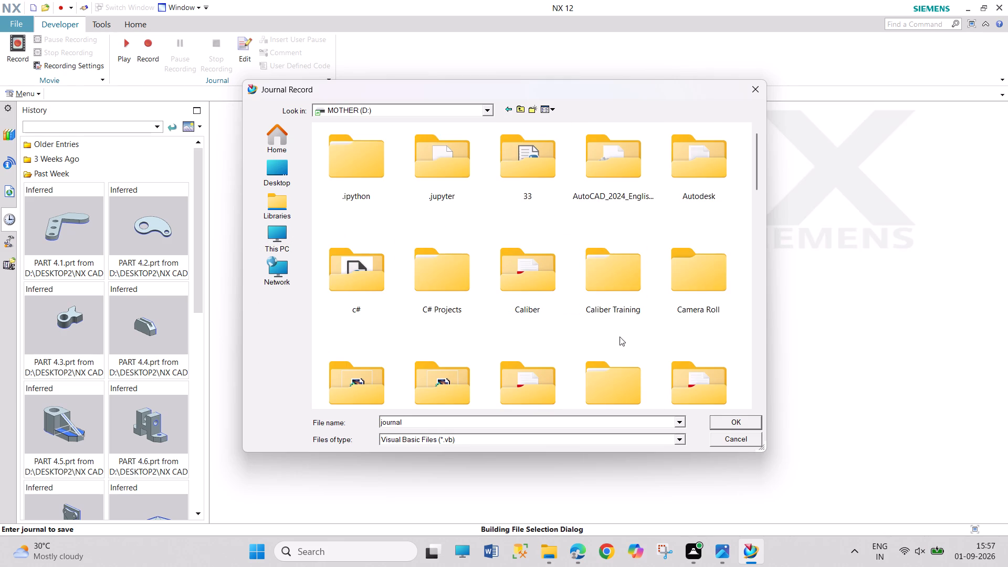
pyautogui.scroll(-2, 619, 337)
pyautogui.scroll(1, 696, 208)
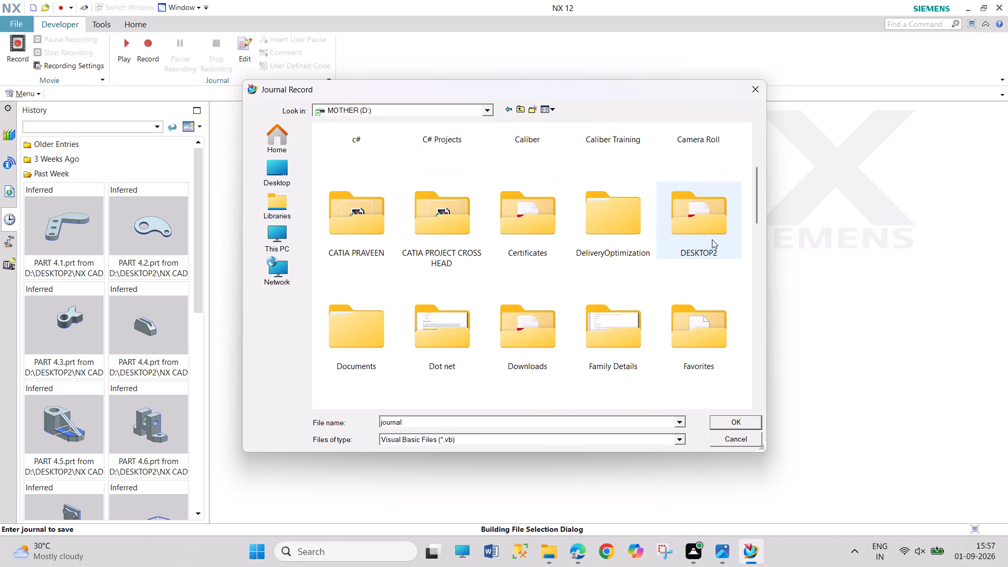
pyautogui.doubleClick(699, 213)
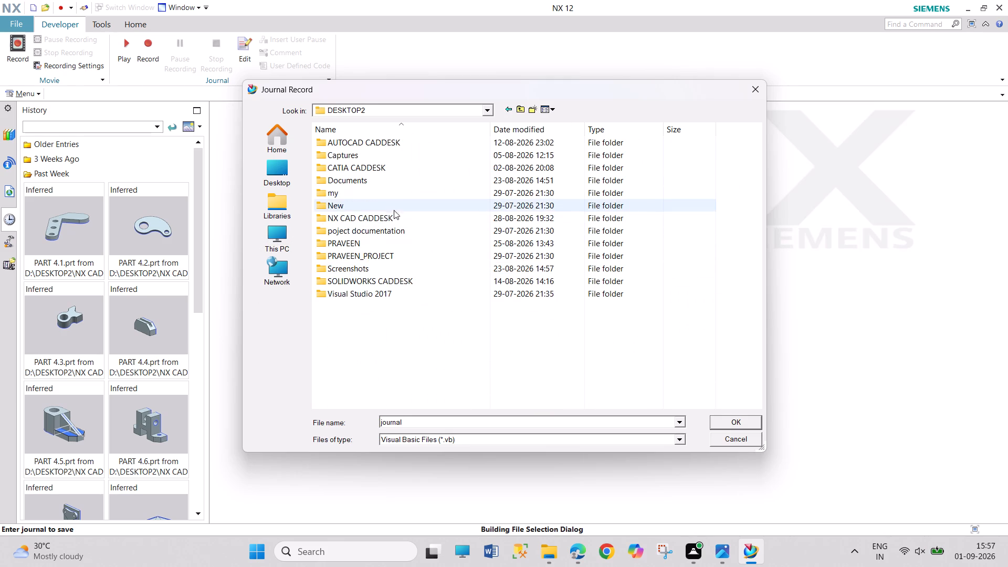
pyautogui.doubleClick(397, 213)
pyautogui.doubleClick(440, 423)
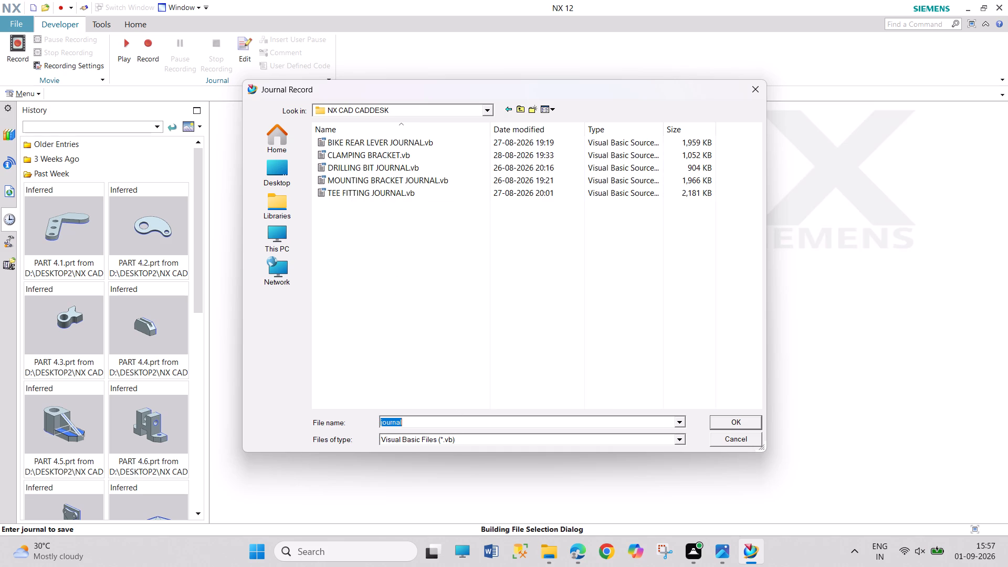
pyautogui.write('G\\')
pyautogui.press('BackSpace')
pyautogui.press('BackSpace')
pyautogui.press('f')
pyautogui.write('LANGED TEE JOURNAL')
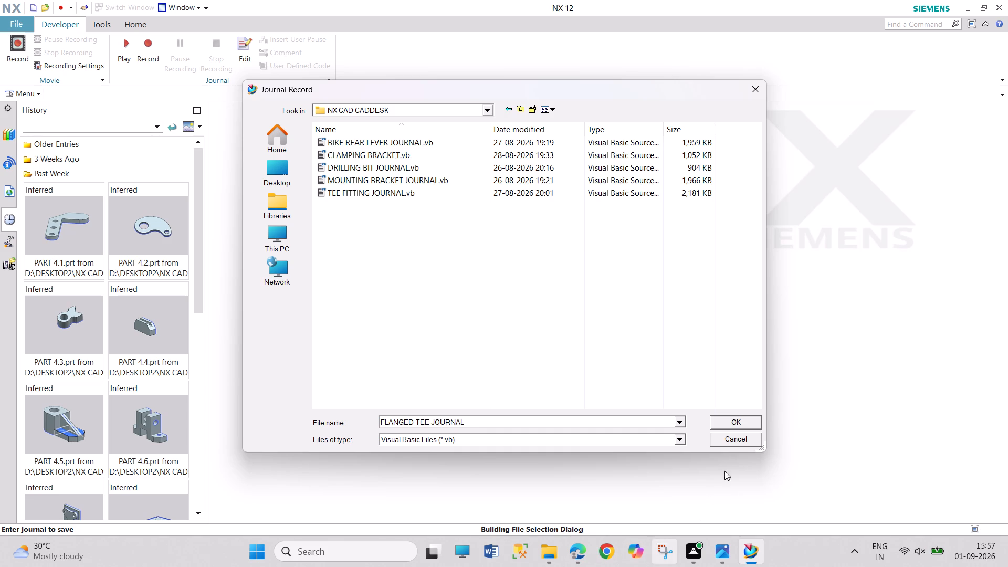
pyautogui.click(725, 422)
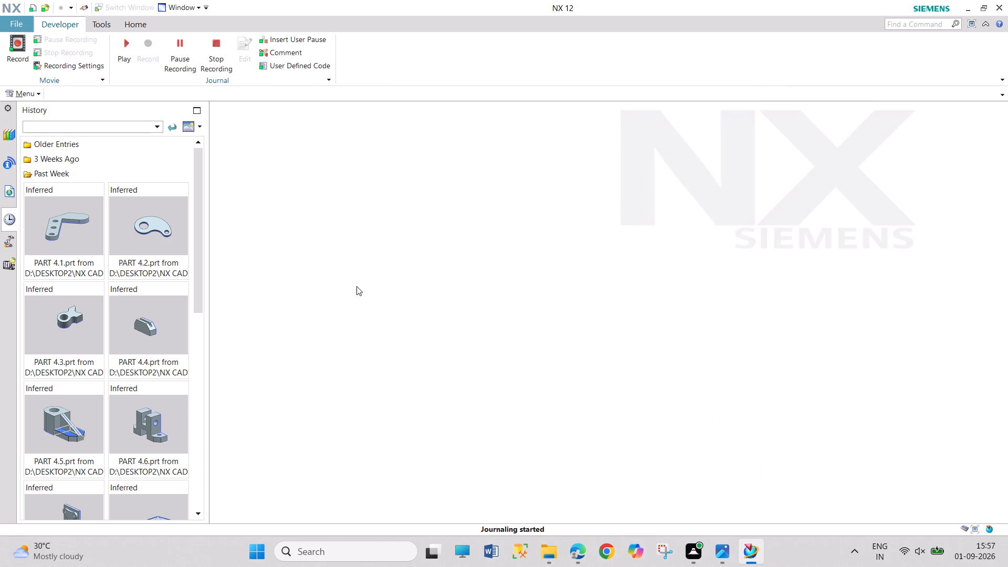
# Begin a new millimetre Model file and set its folder to D:\DESKTOP2\NX CAD CADDESK.
pyautogui.click(133, 22)
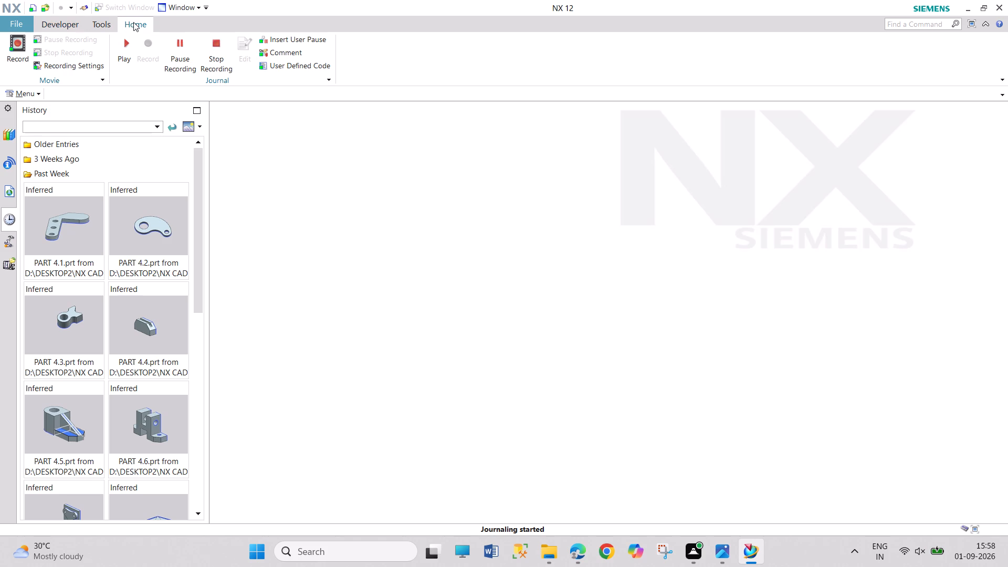
pyautogui.click(18, 50)
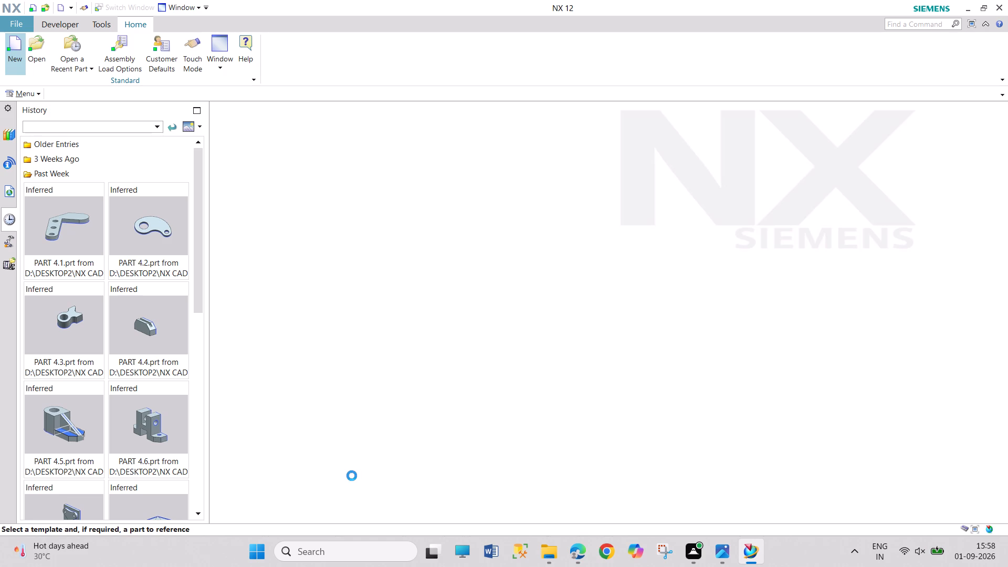
pyautogui.scroll(-2, 451, 471)
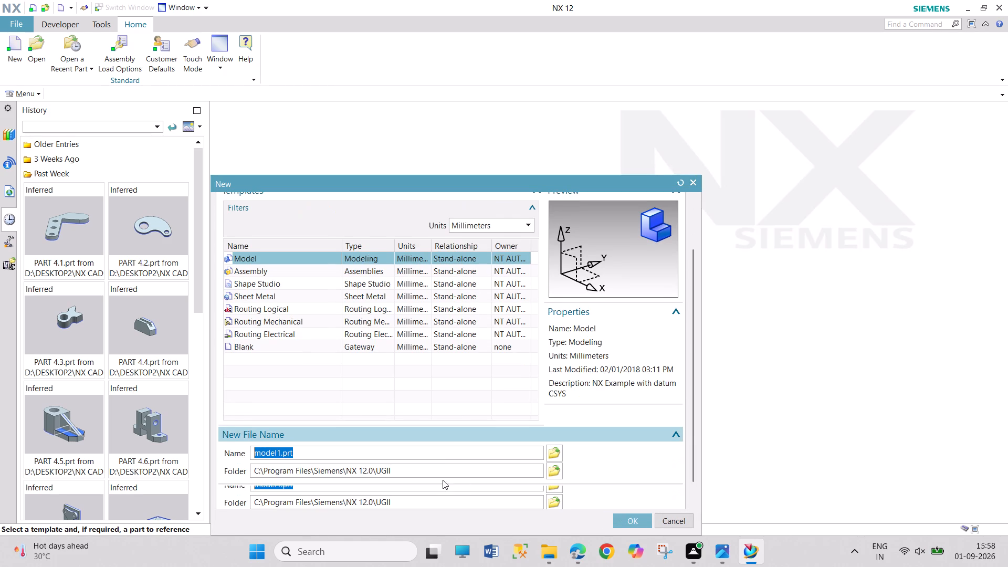
pyautogui.click(549, 472)
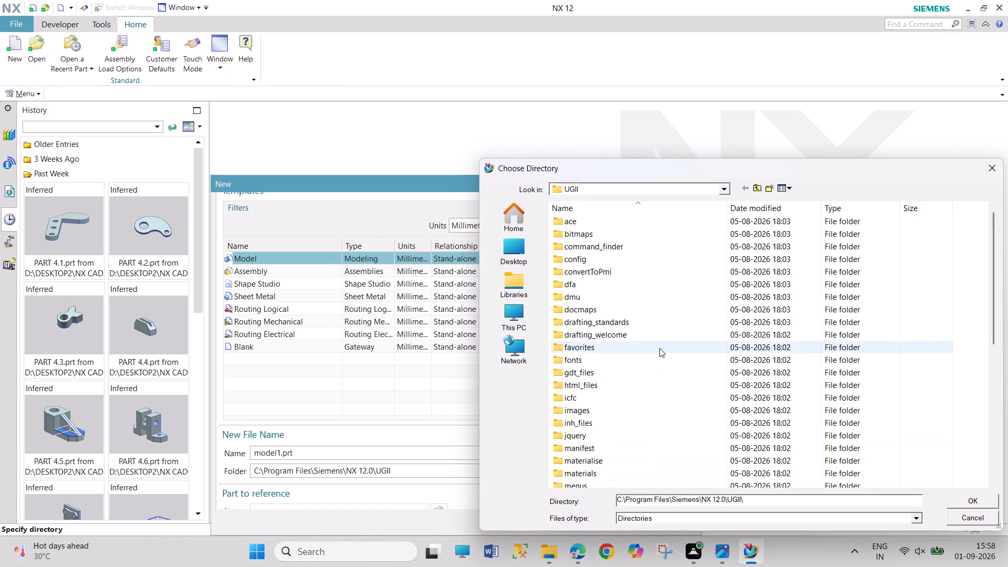
pyautogui.click(516, 327)
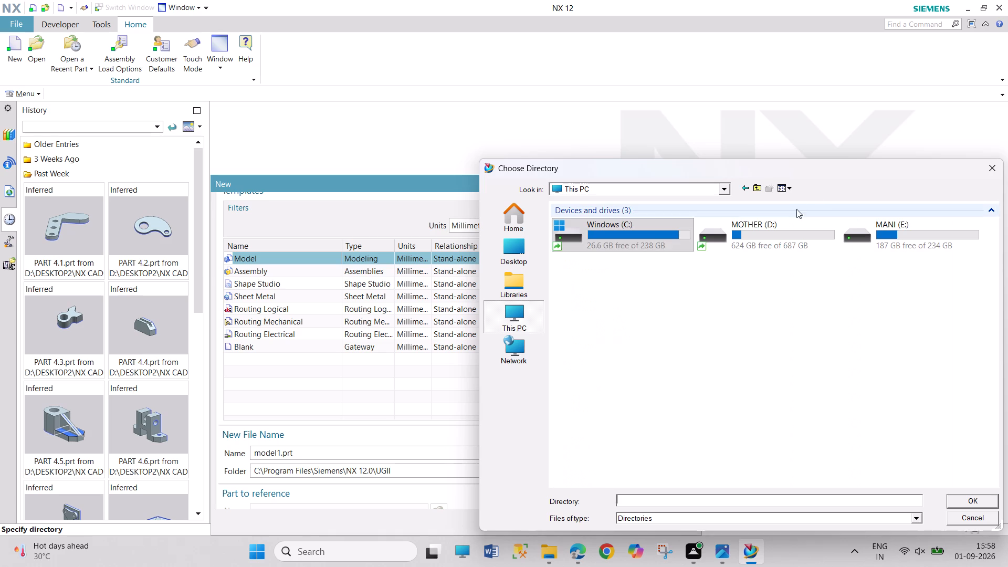
pyautogui.click(778, 221)
pyautogui.click(776, 218)
pyautogui.doubleClick(787, 236)
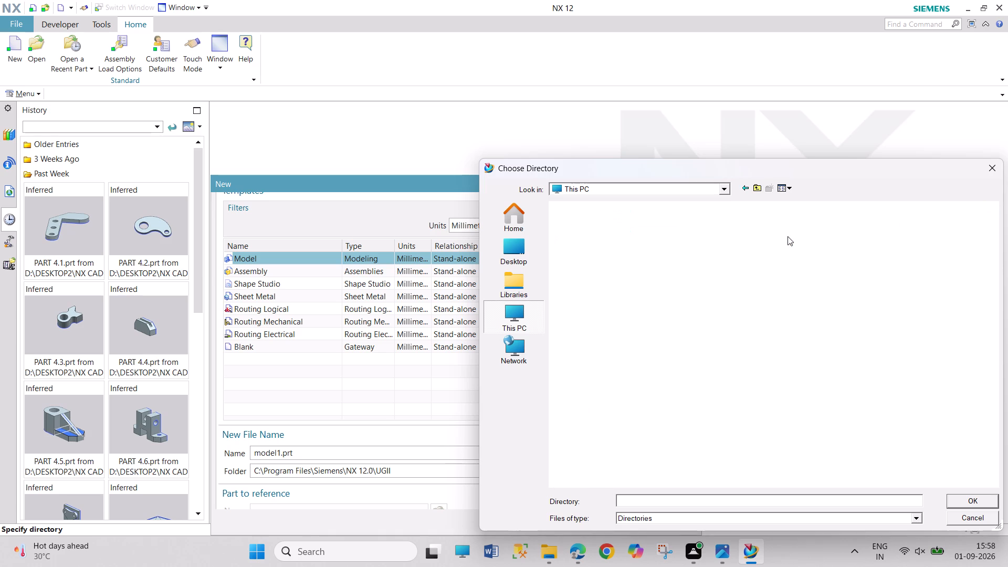
pyautogui.doubleClick(942, 446)
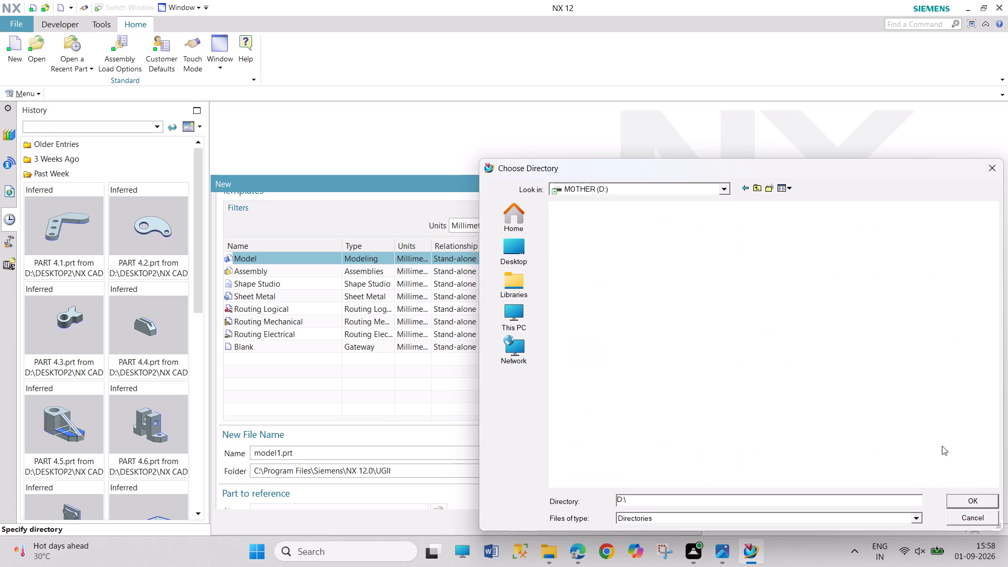
pyautogui.click(677, 287)
pyautogui.doubleClick(671, 298)
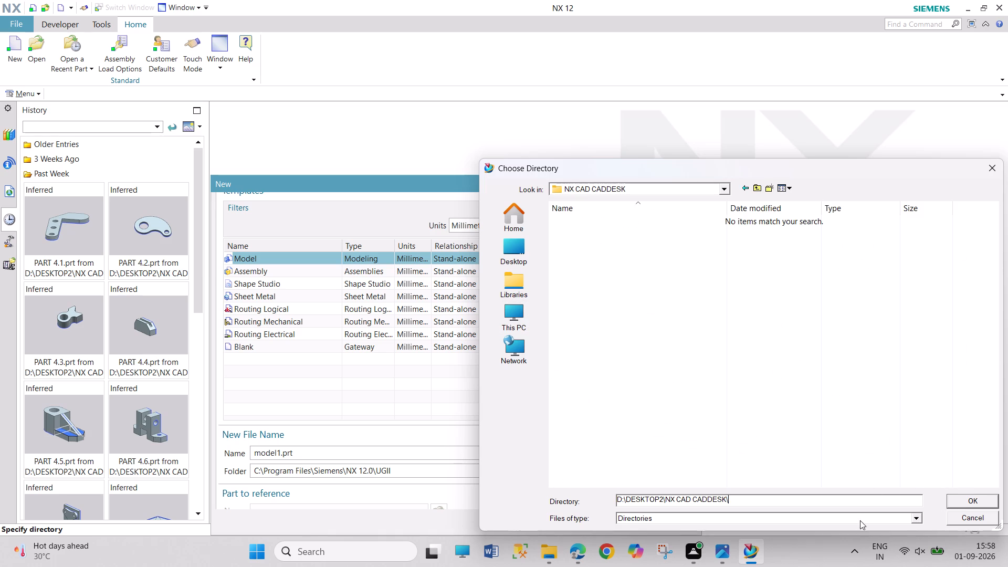
pyautogui.moveTo(951, 499); pyautogui.dragTo(944, 500)
pyautogui.click(954, 497)
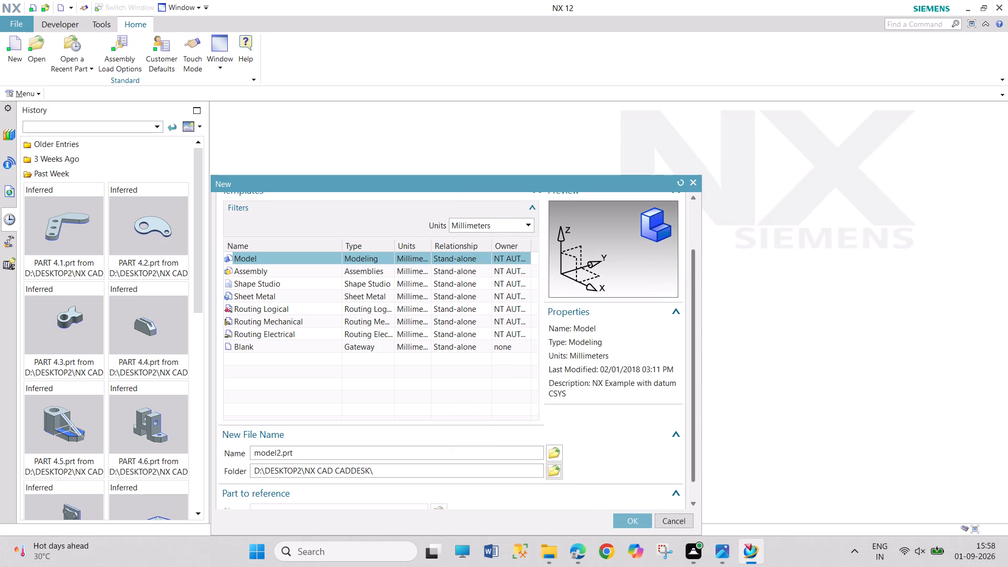
# Name the new part FLANGED TEE and create it.
pyautogui.tripleClick(404, 451)
pyautogui.doubleClick(402, 453)
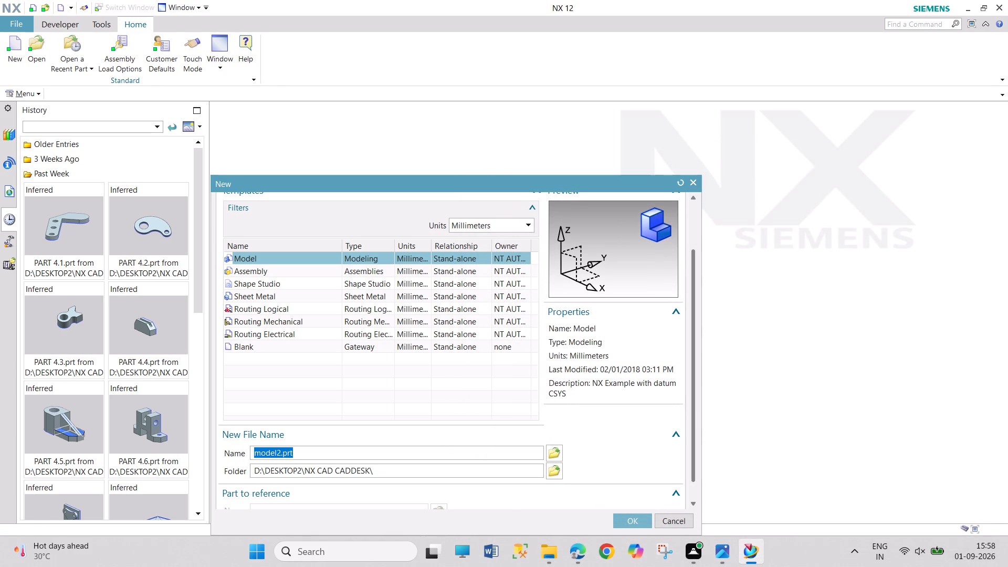
pyautogui.write('FLANGED TEE')
pyautogui.press('Return')
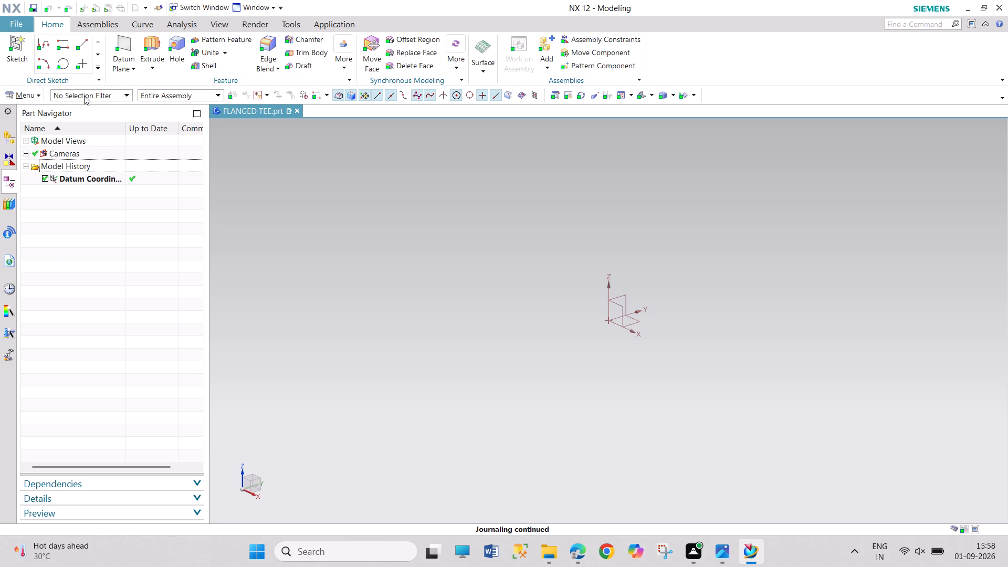
# Create a task-environment sketch on the default XY plane, closing the leftover Downloads folder window meanwhile.
pyautogui.click(29, 94)
pyautogui.click(46, 148)
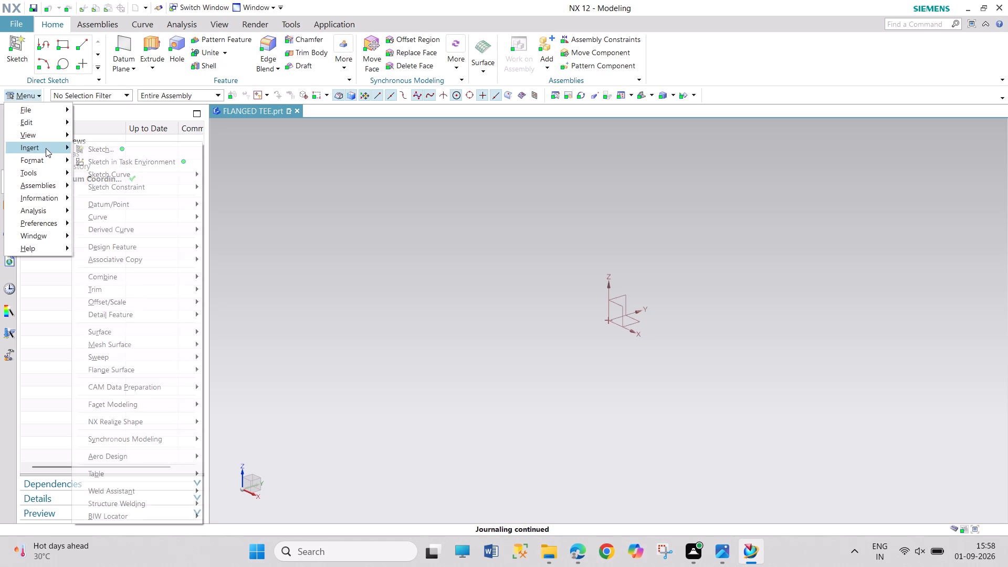
pyautogui.click(144, 163)
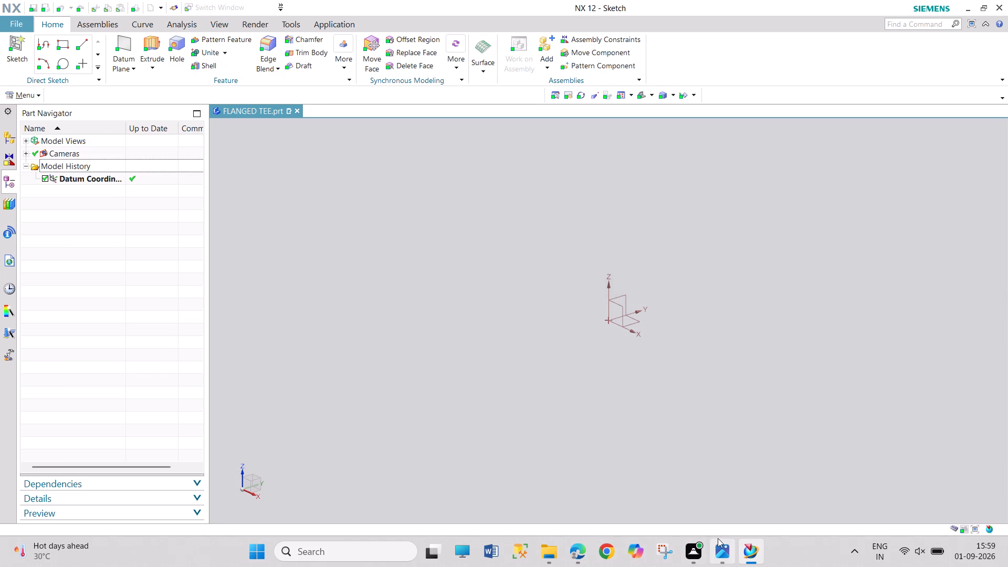
pyautogui.click(632, 442)
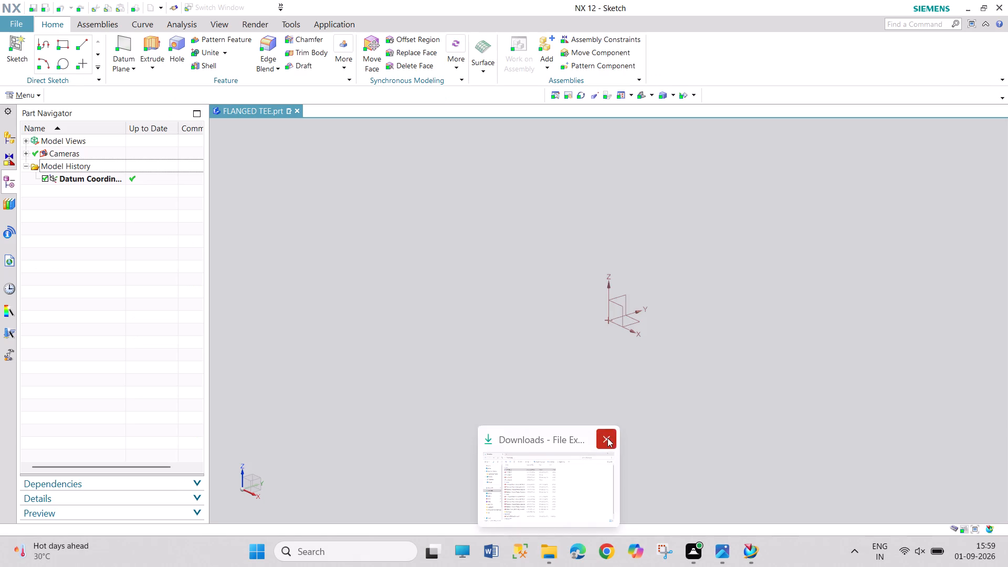
pyautogui.click(607, 438)
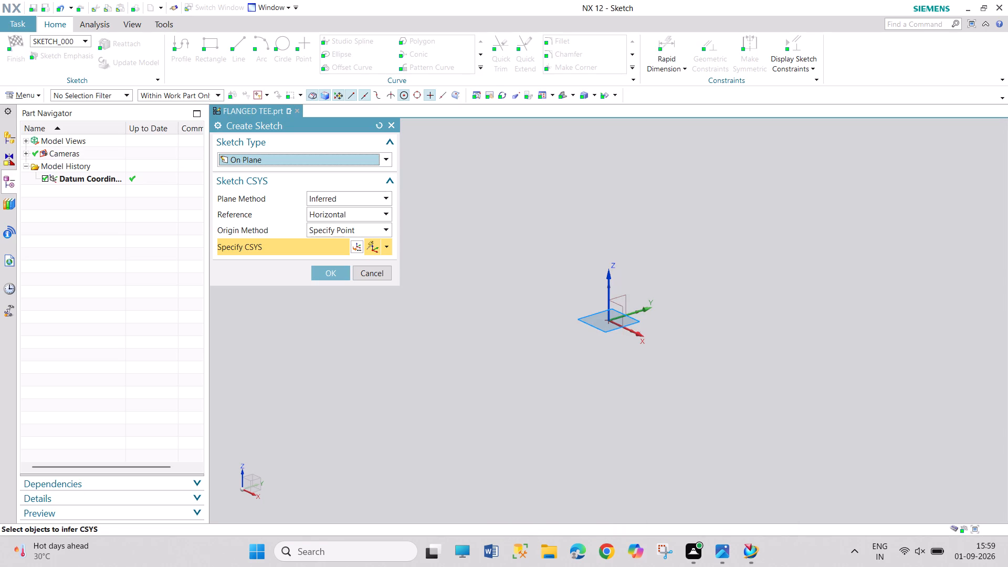
pyautogui.click(335, 271)
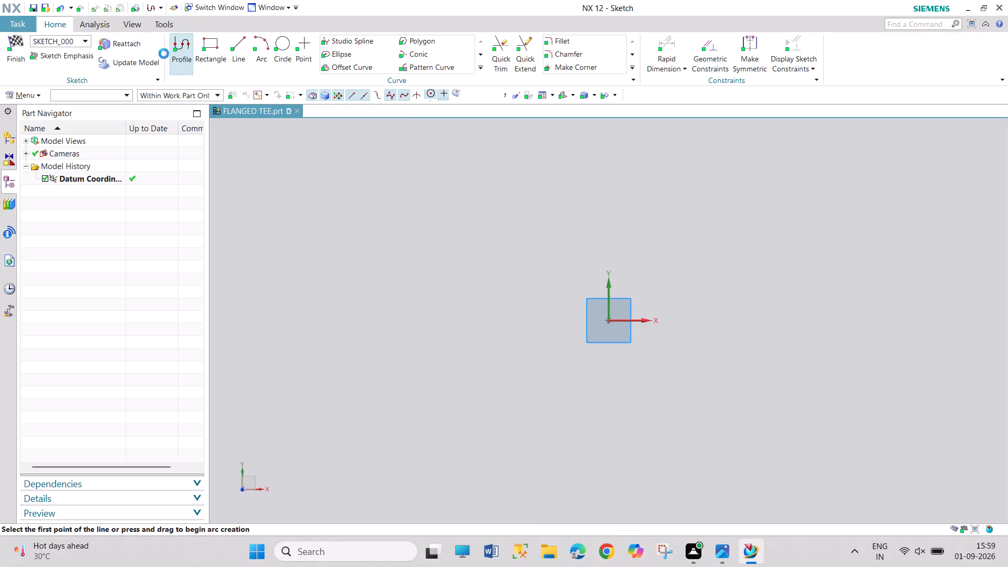
# Sketch a 120 mm diameter circle centred on the sketch origin and finish the sketch.
pyautogui.click(287, 50)
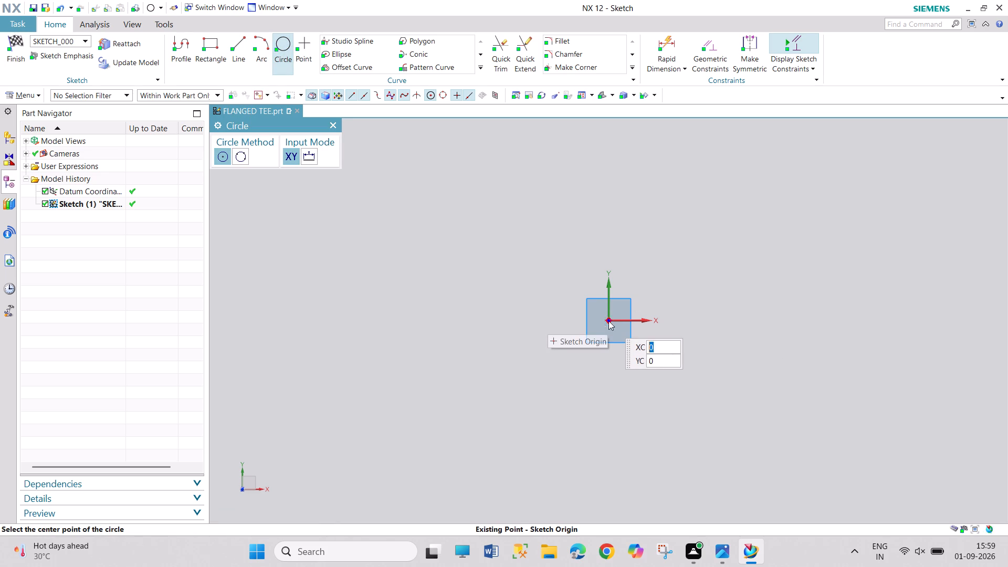
pyautogui.click(609, 321)
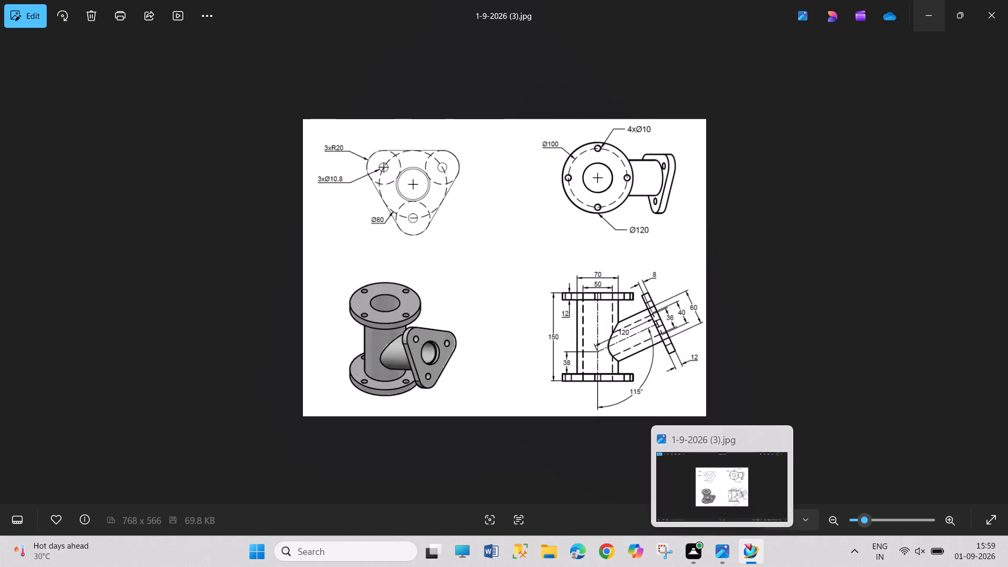
pyautogui.write('120')
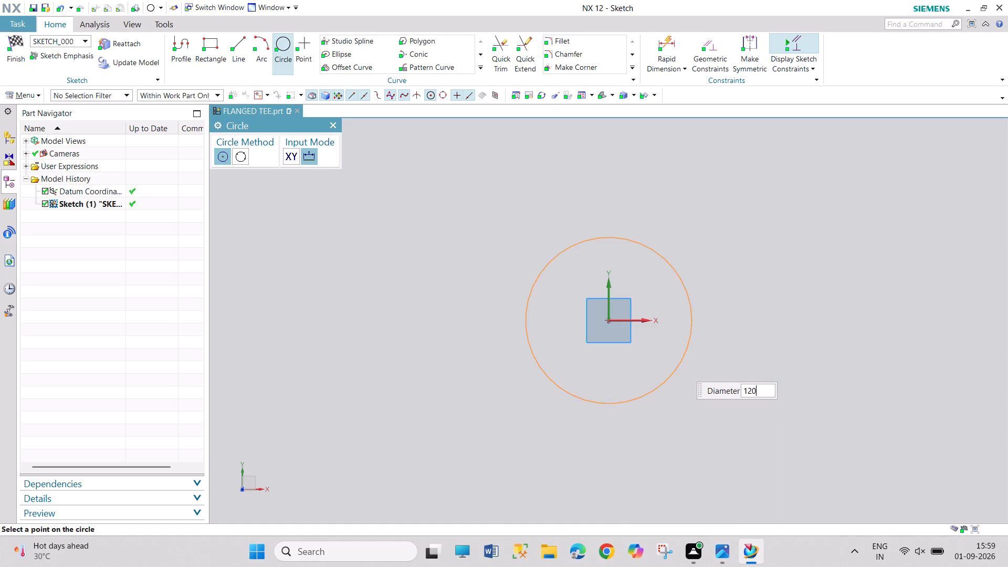
pyautogui.press('Return')
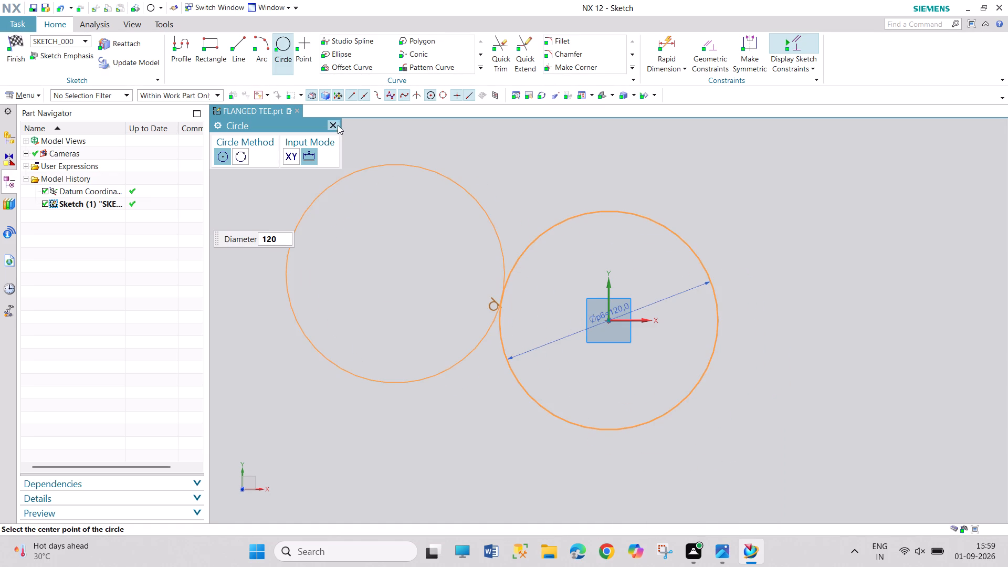
pyautogui.click(337, 124)
pyautogui.click(18, 57)
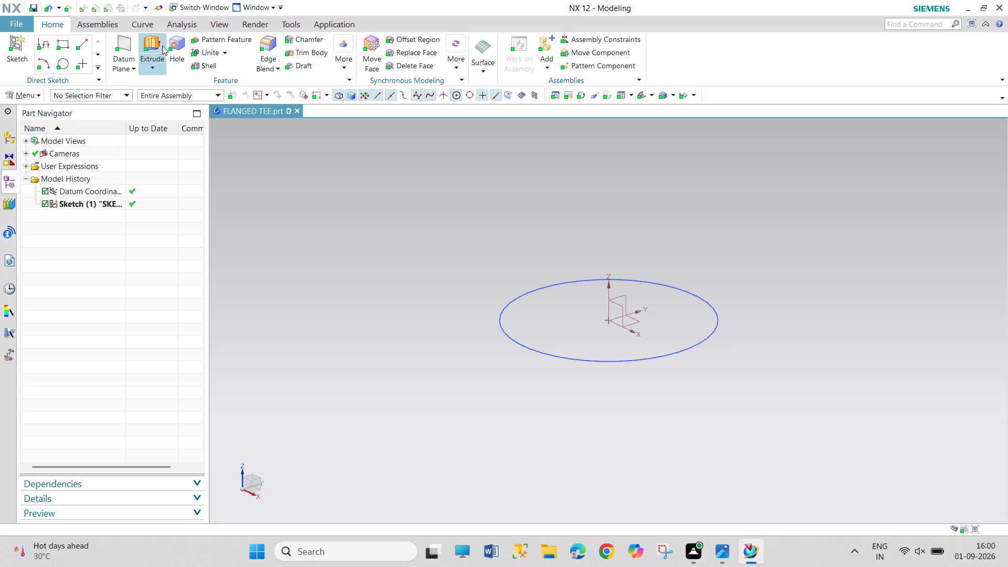
# Extrude the 120 mm circle 12 mm upward as the base flange.
pyautogui.click(158, 47)
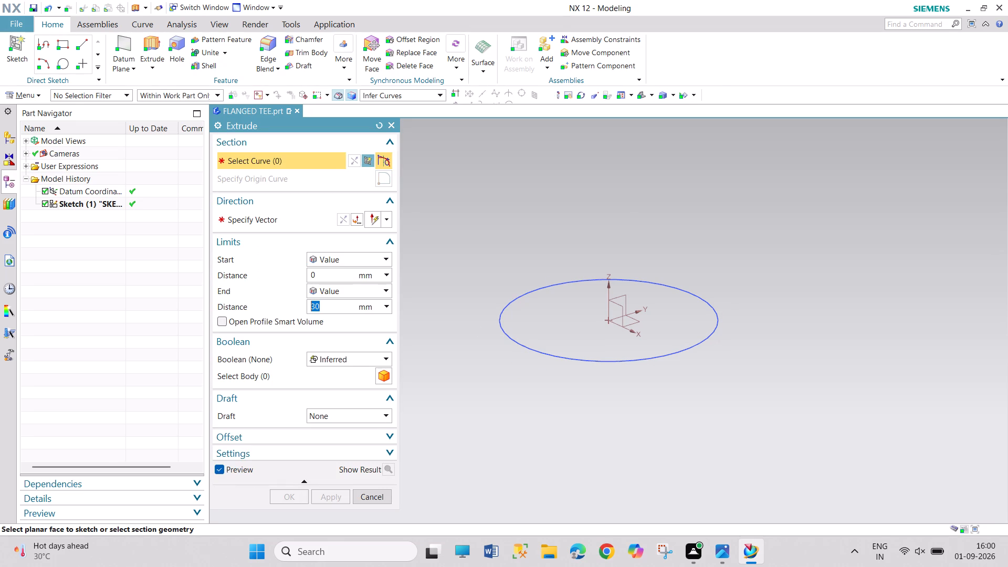
pyautogui.click(603, 365)
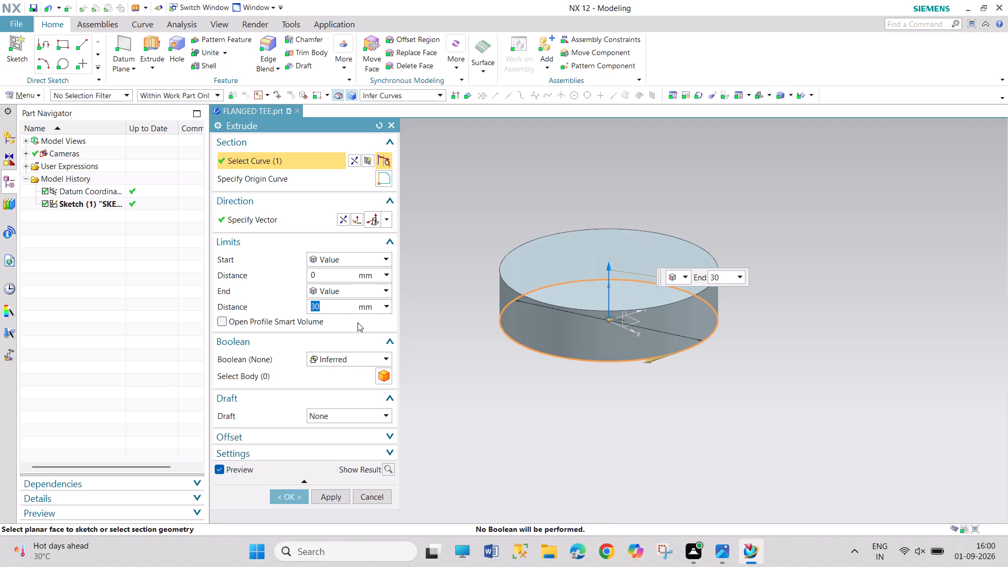
pyautogui.write('12')
pyautogui.press('Return')
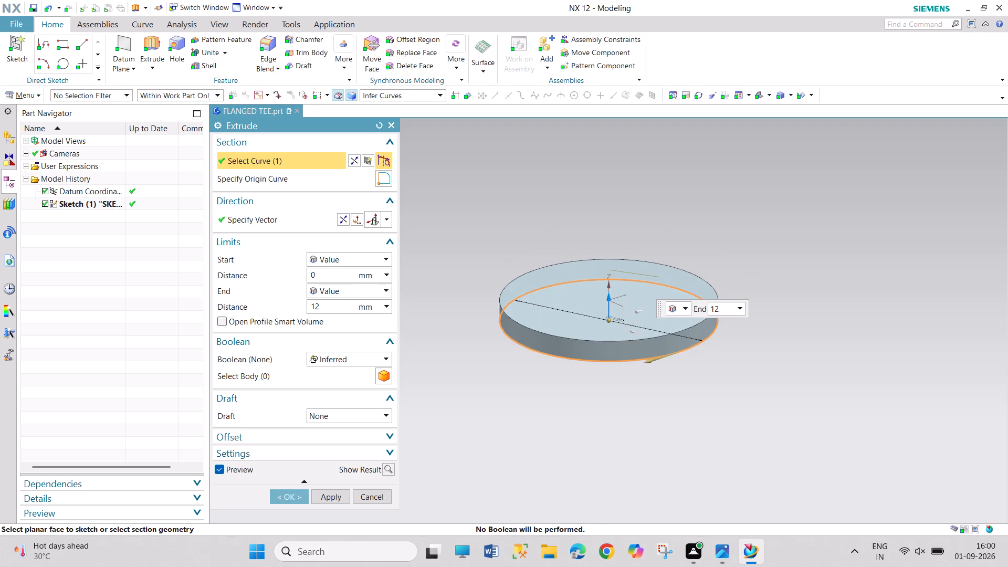
pyautogui.click(274, 499)
pyautogui.moveTo(294, 268); pyautogui.dragTo(308, 317)
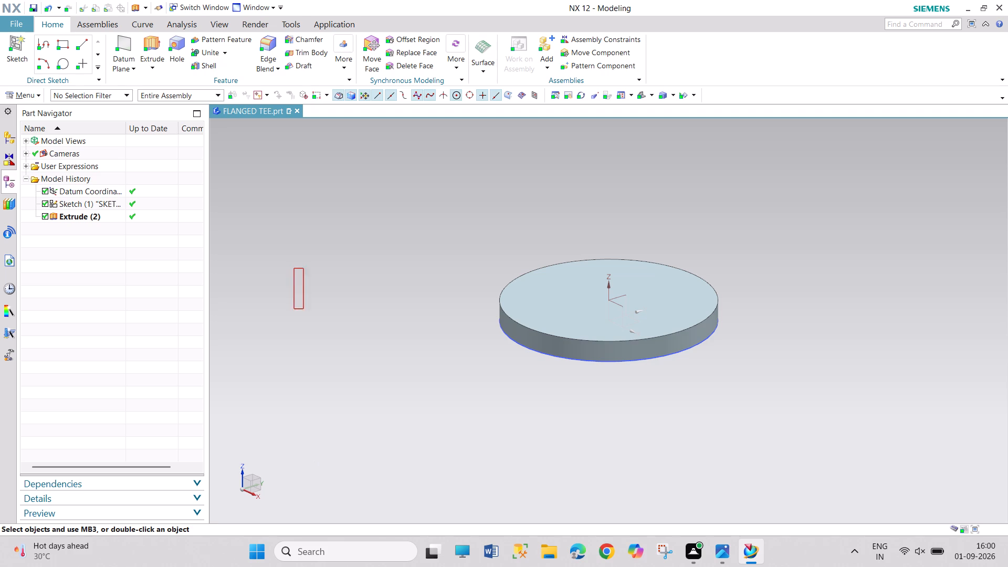
pyautogui.moveTo(308, 317); pyautogui.dragTo(358, 372)
# In a task-environment sketch on the base flange's top face, draw a 70 mm diameter circle centred on the origin and finish the sketch.
pyautogui.click(35, 97)
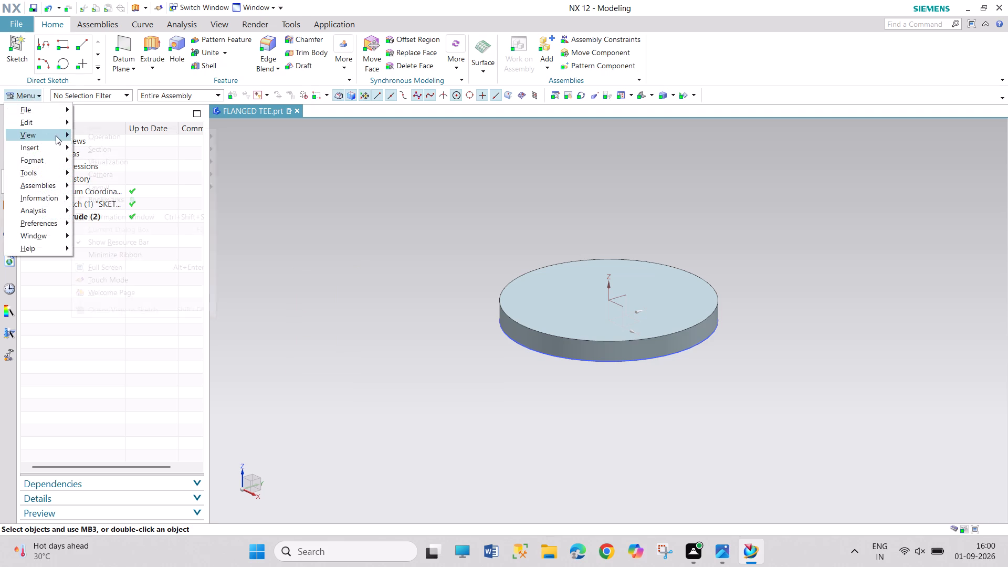
pyautogui.click(60, 149)
pyautogui.click(132, 160)
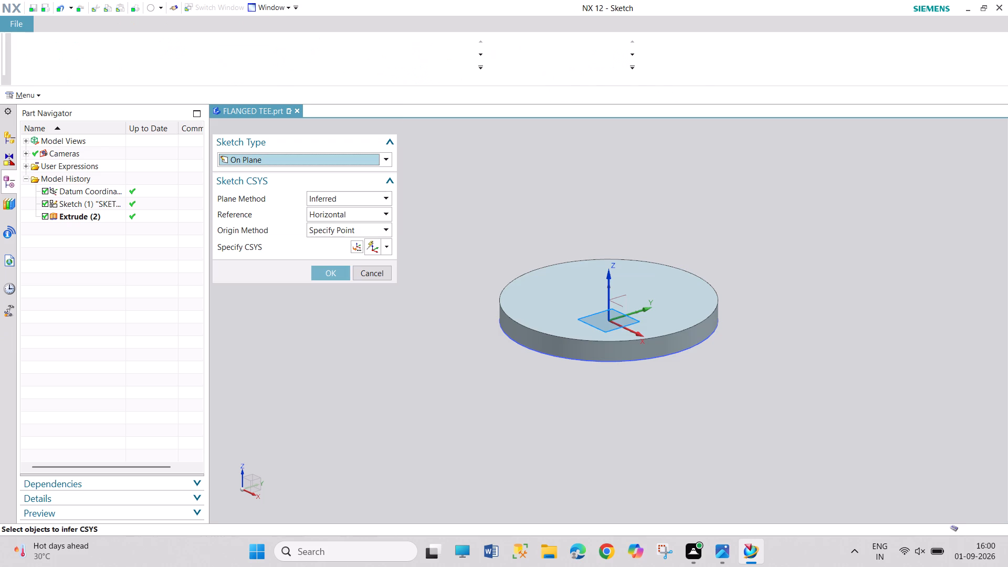
pyautogui.click(671, 297)
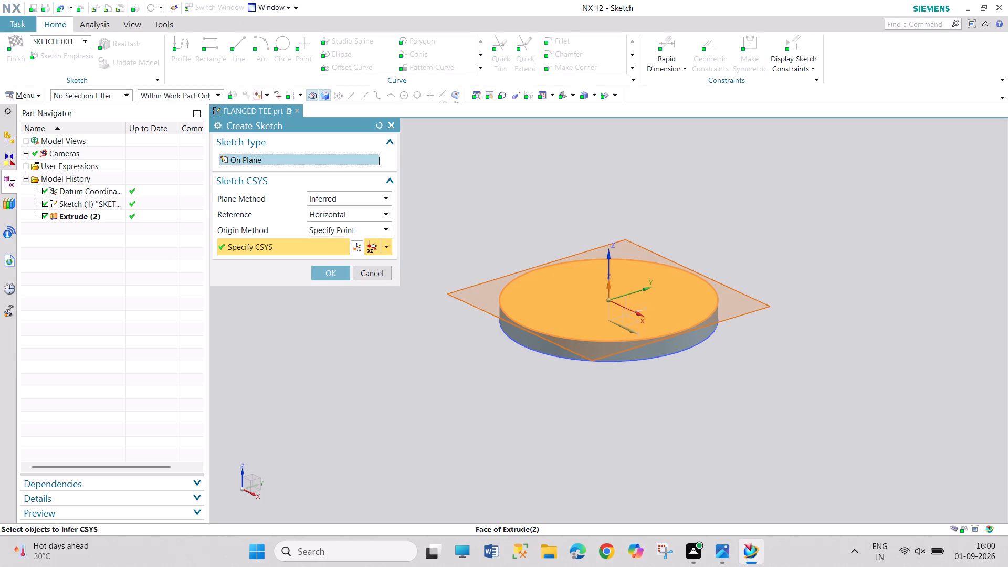
pyautogui.click(336, 274)
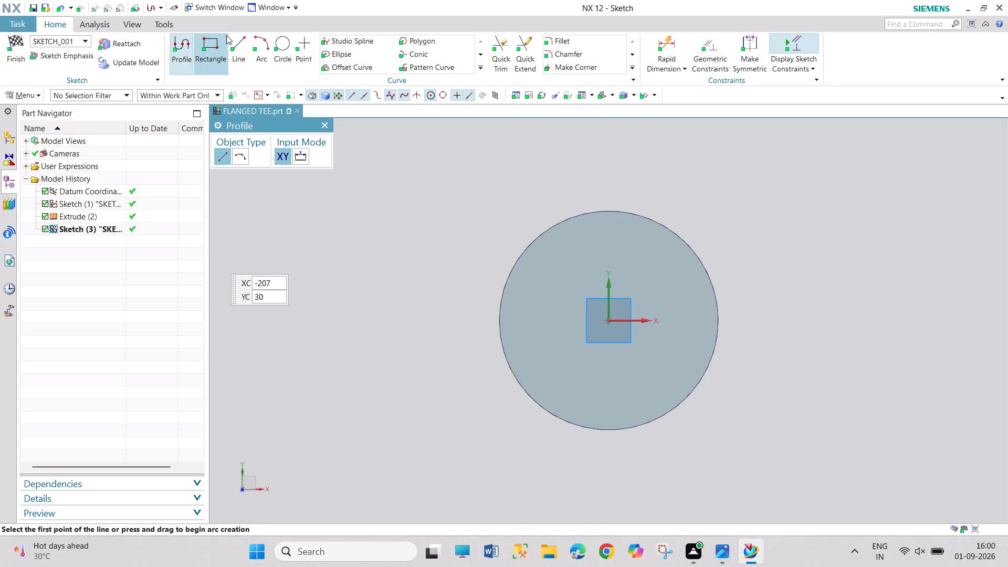
pyautogui.click(278, 40)
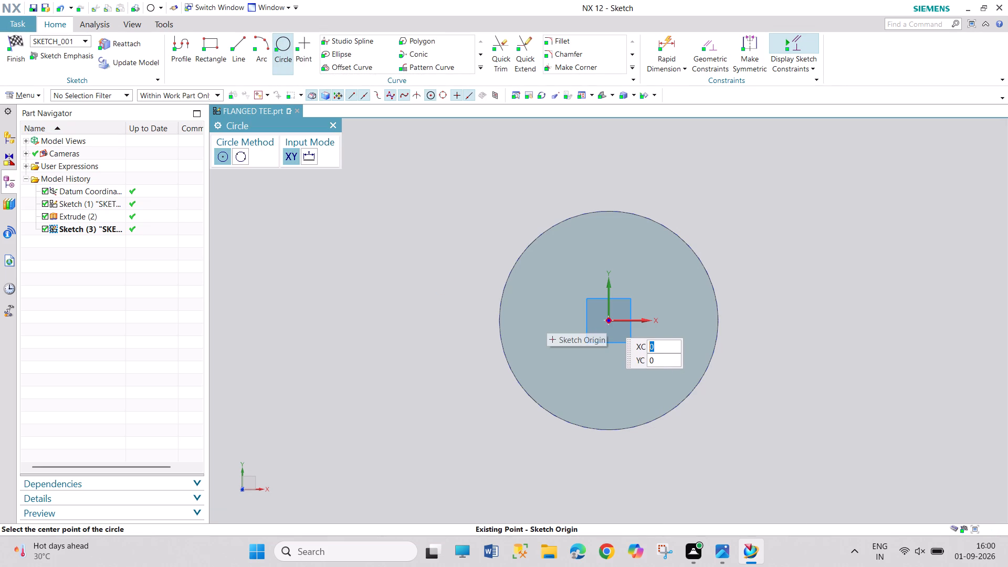
pyautogui.click(608, 320)
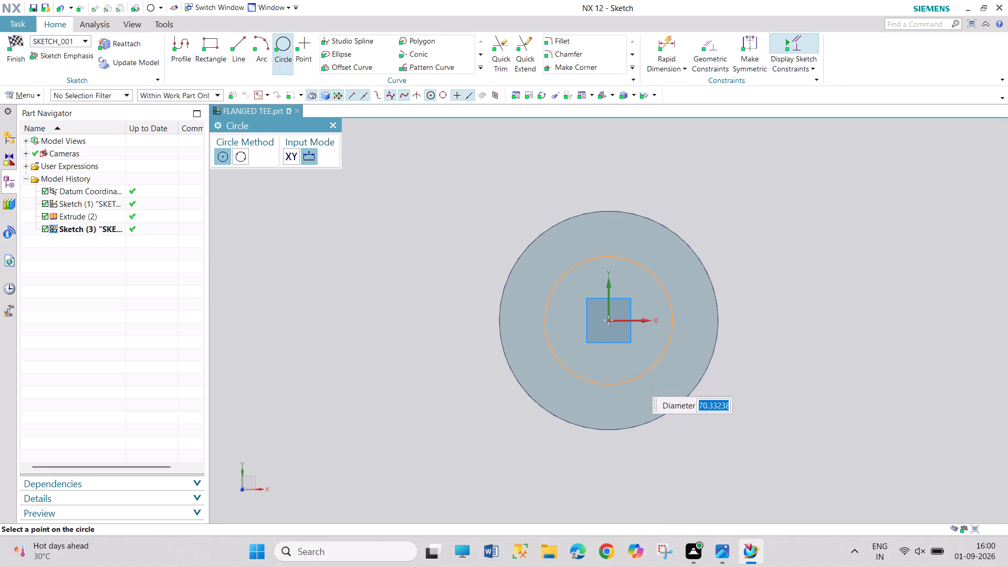
pyautogui.write('70')
pyautogui.press('Return')
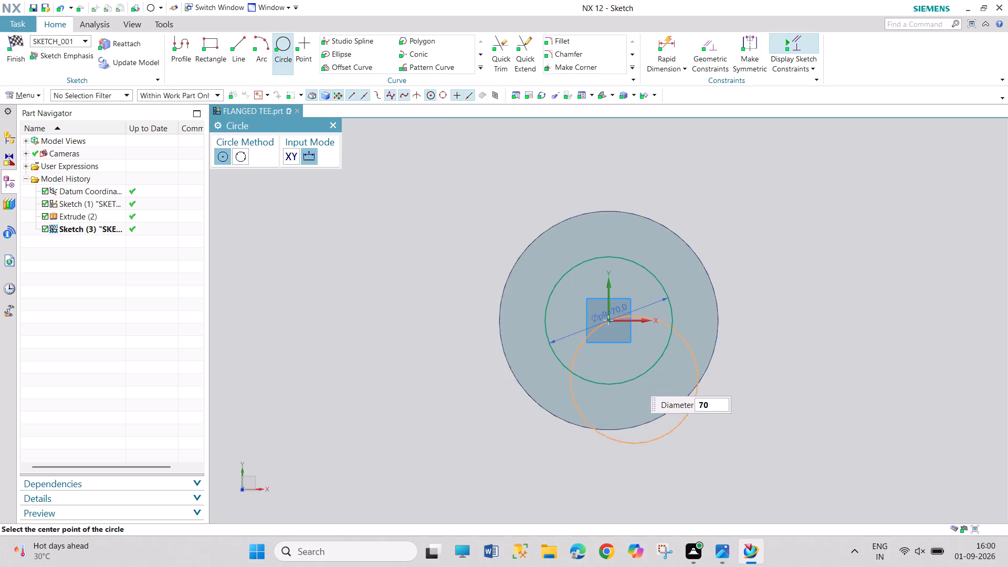
pyautogui.click(333, 128)
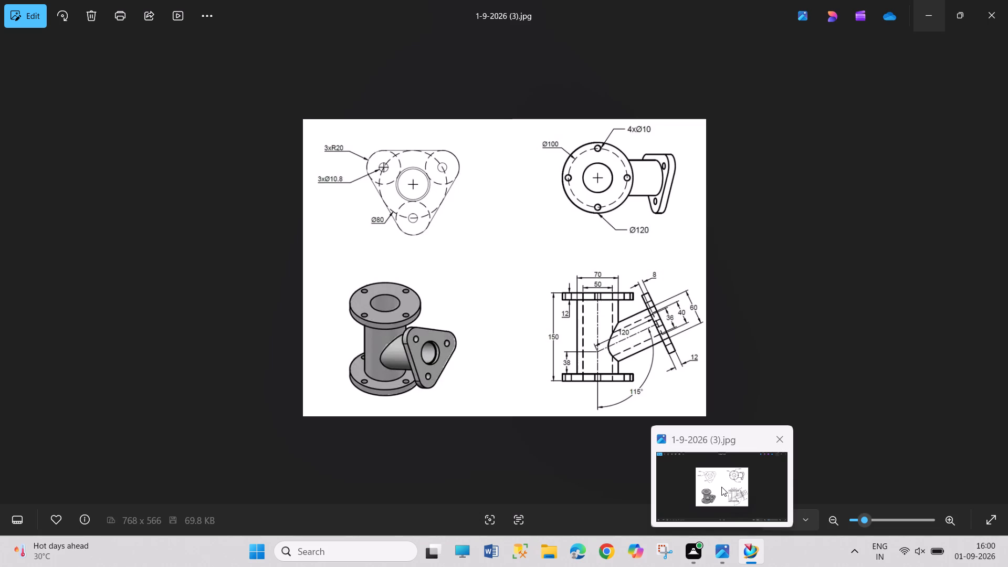
pyautogui.click(17, 53)
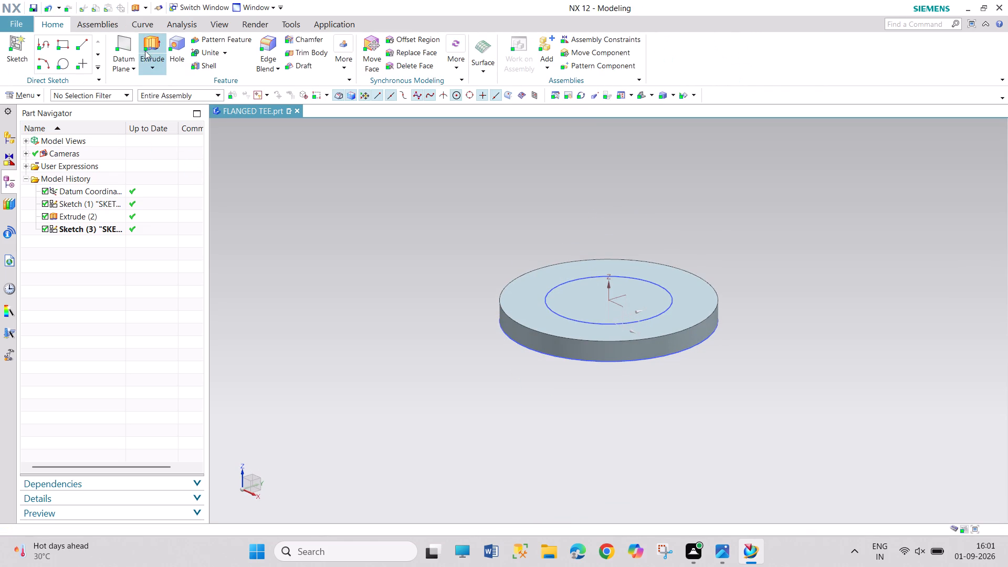
# Extrude the 70 mm circle upward by 150-24 mm and unite it with the base flange.
pyautogui.click(142, 38)
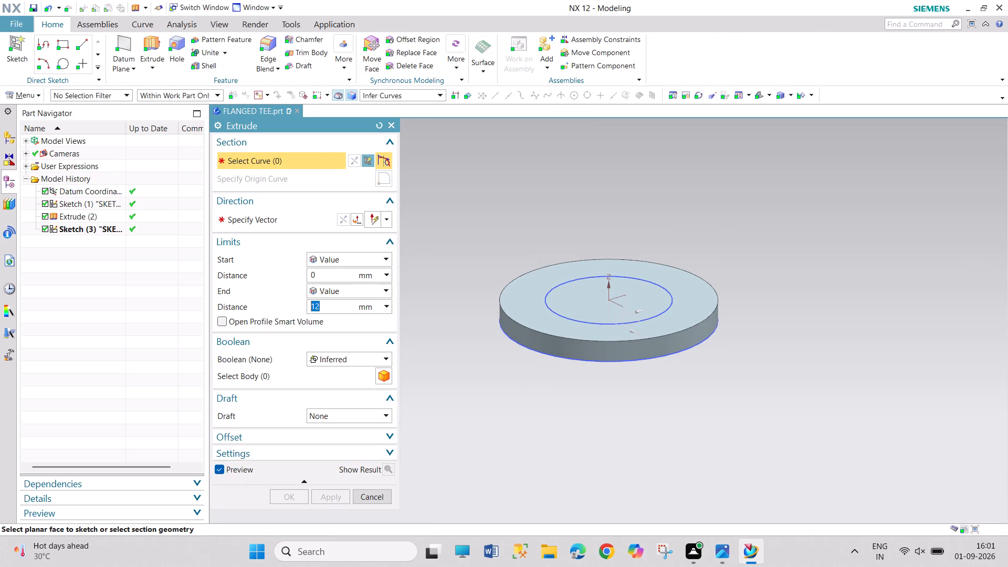
pyautogui.click(651, 317)
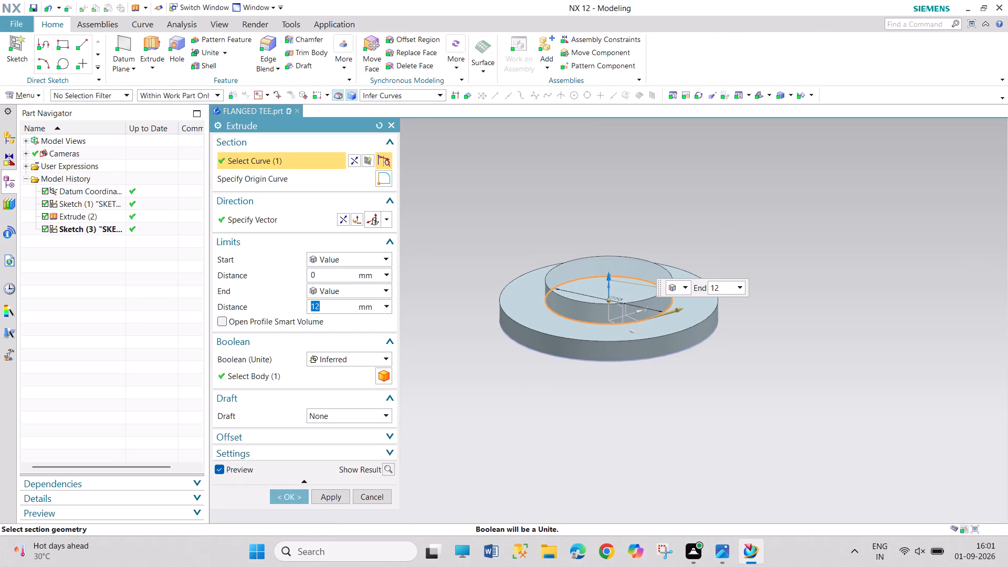
pyautogui.write('150')
pyautogui.write('-24')
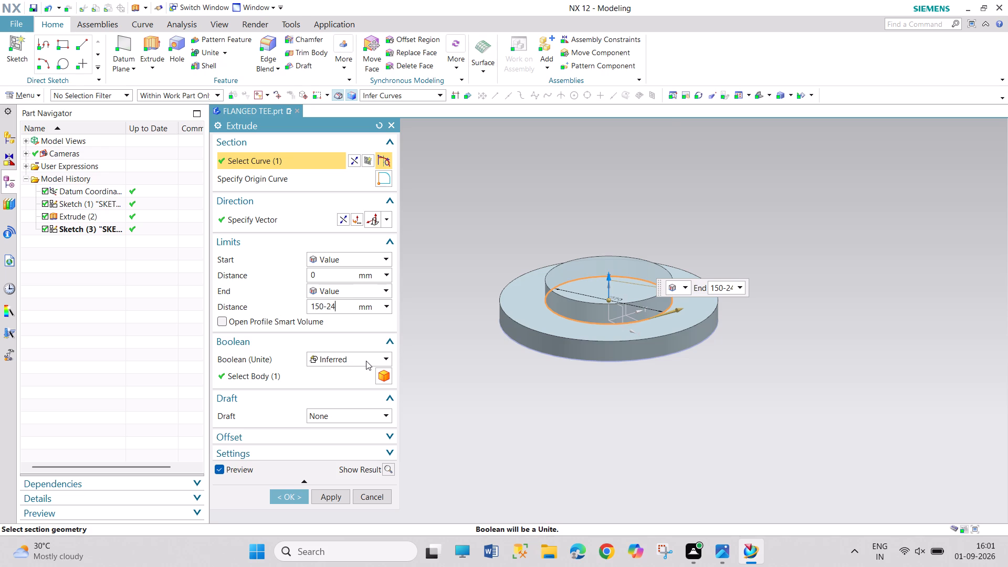
pyautogui.click(366, 361)
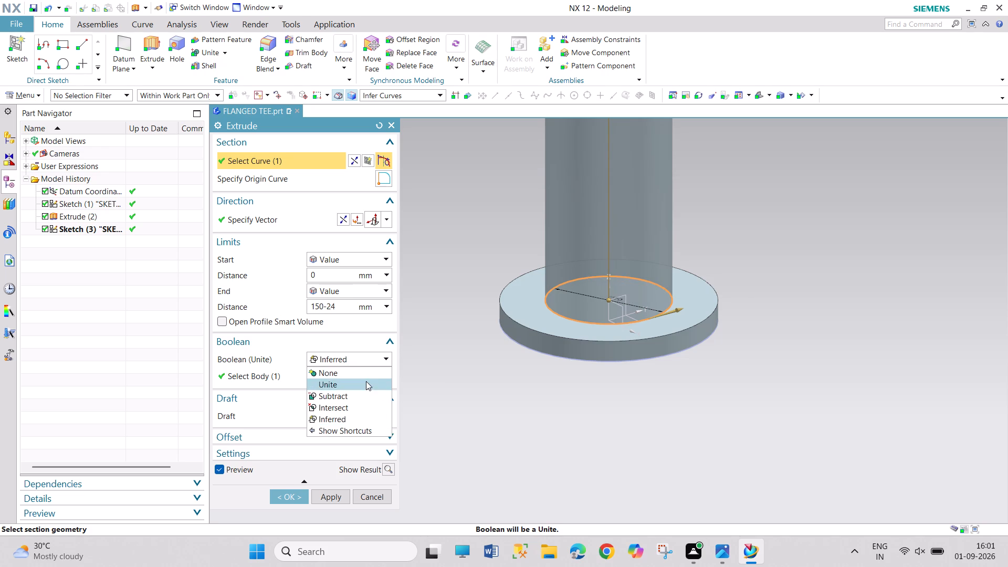
pyautogui.click(365, 384)
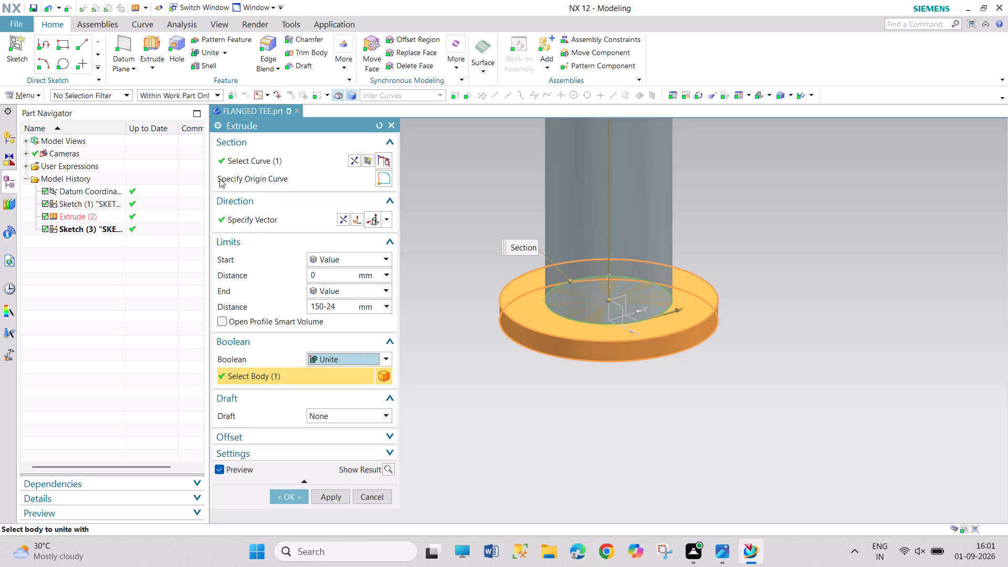
pyautogui.click(296, 498)
# In a task-environment sketch on the cylinder's top face, draw a 120 mm diameter circle centred on the origin and finish the sketch.
pyautogui.scroll(5, 624, 416)
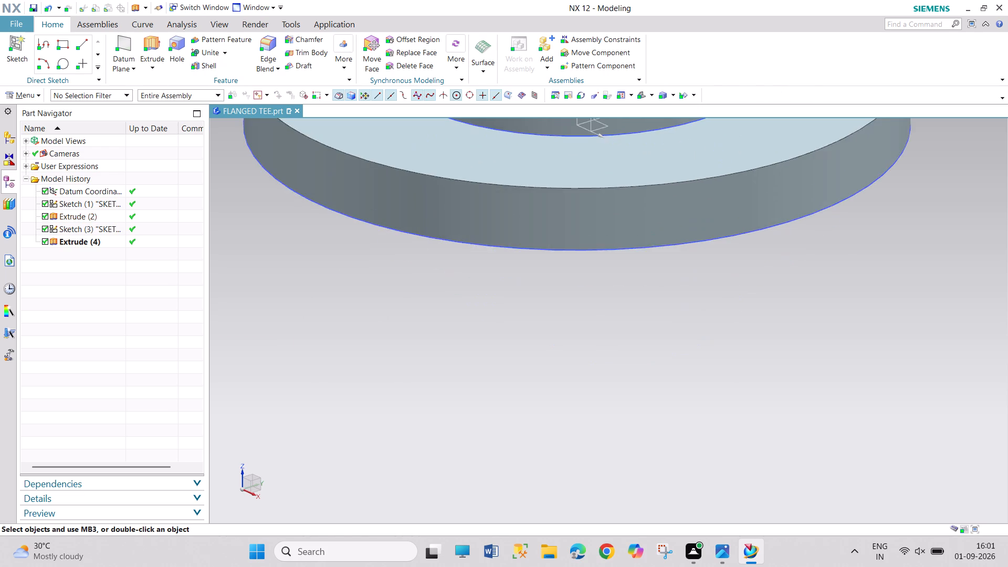
pyautogui.scroll(-10, 624, 405)
pyautogui.scroll(2, 626, 289)
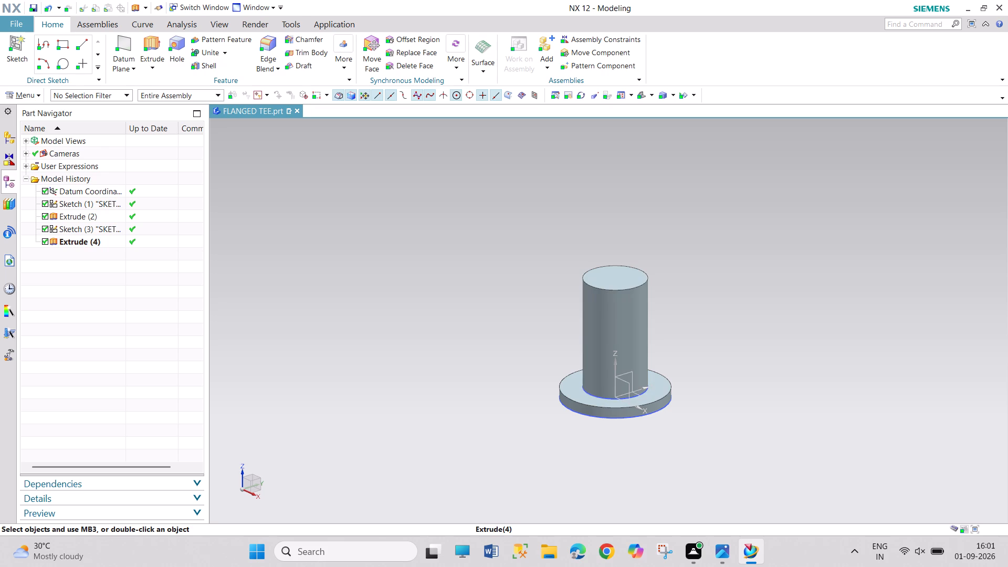
pyautogui.click(31, 97)
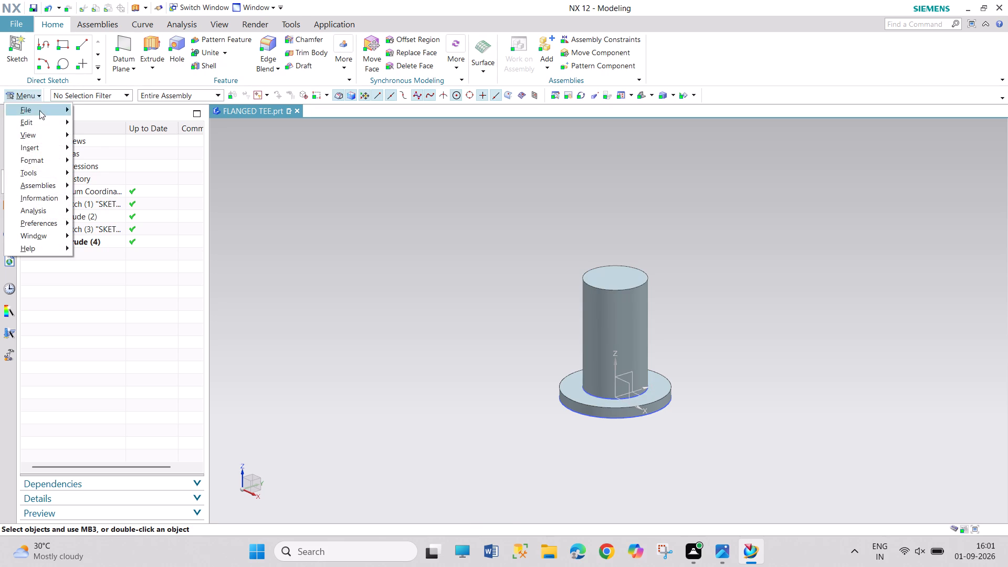
pyautogui.click(44, 148)
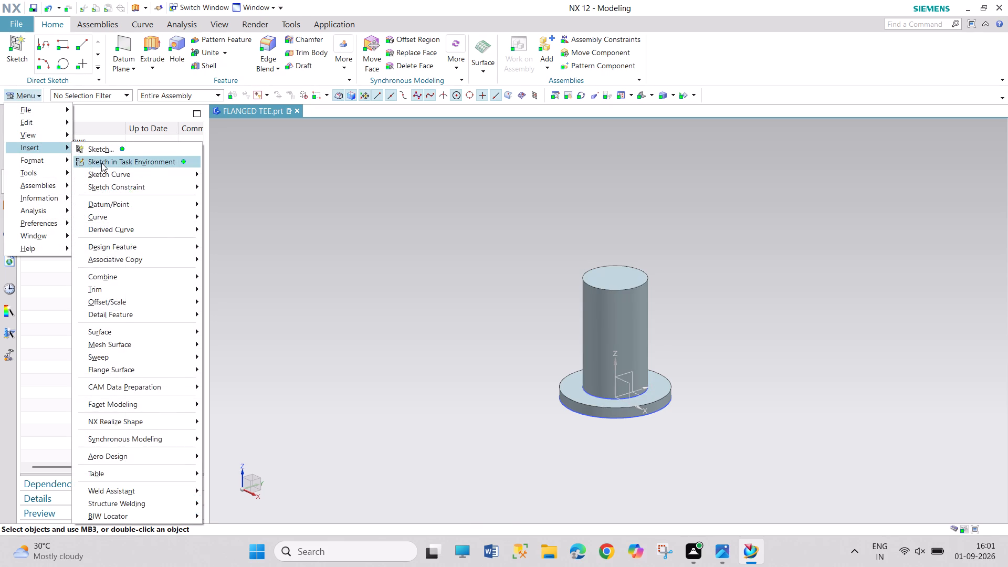
pyautogui.click(101, 163)
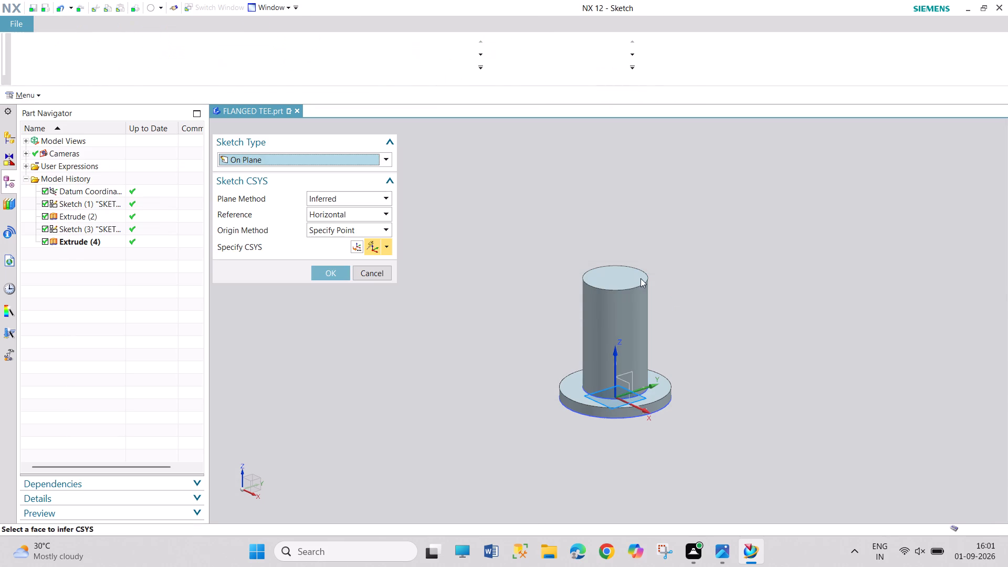
pyautogui.click(630, 278)
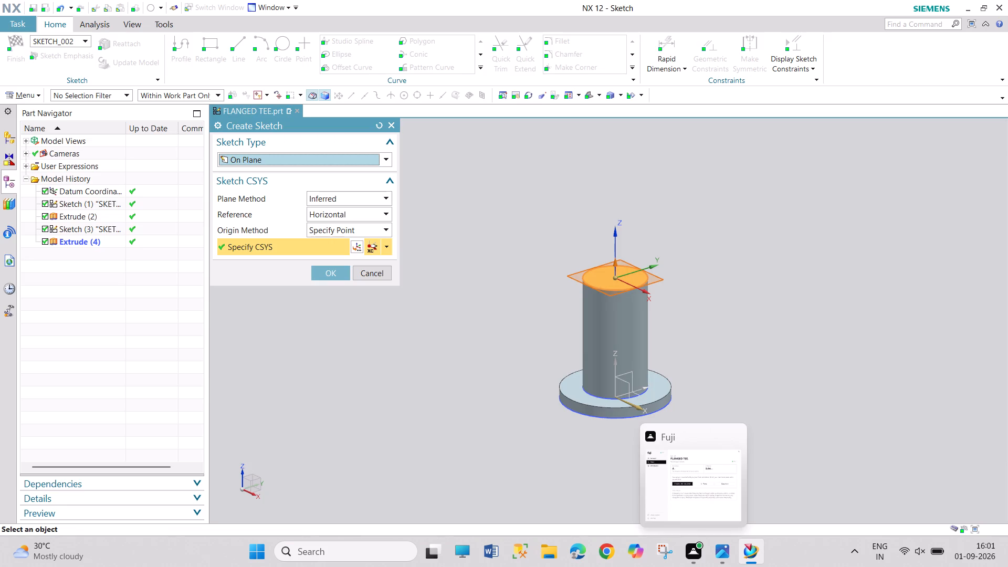
pyautogui.click(335, 270)
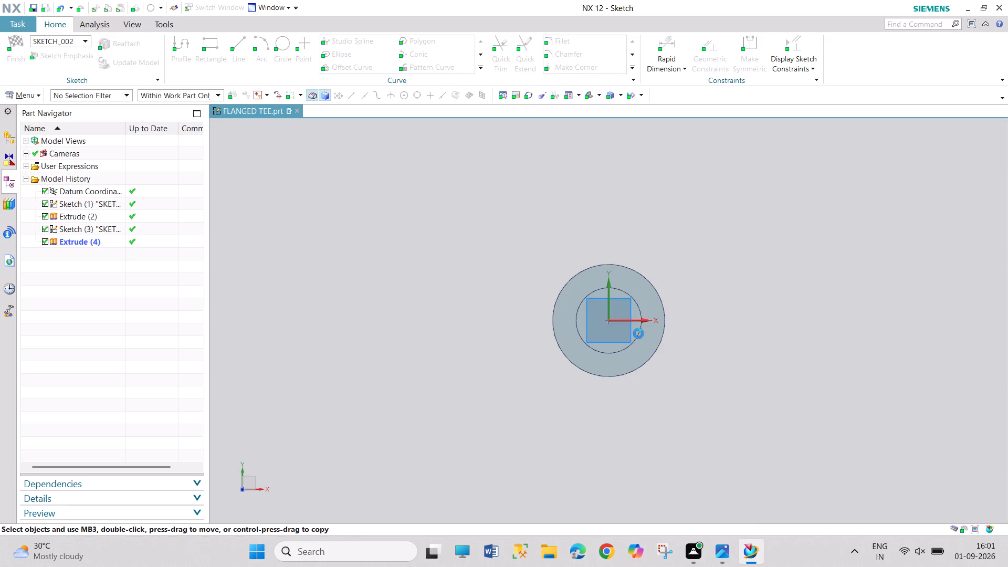
pyautogui.scroll(-3, 616, 327)
pyautogui.scroll(5, 617, 326)
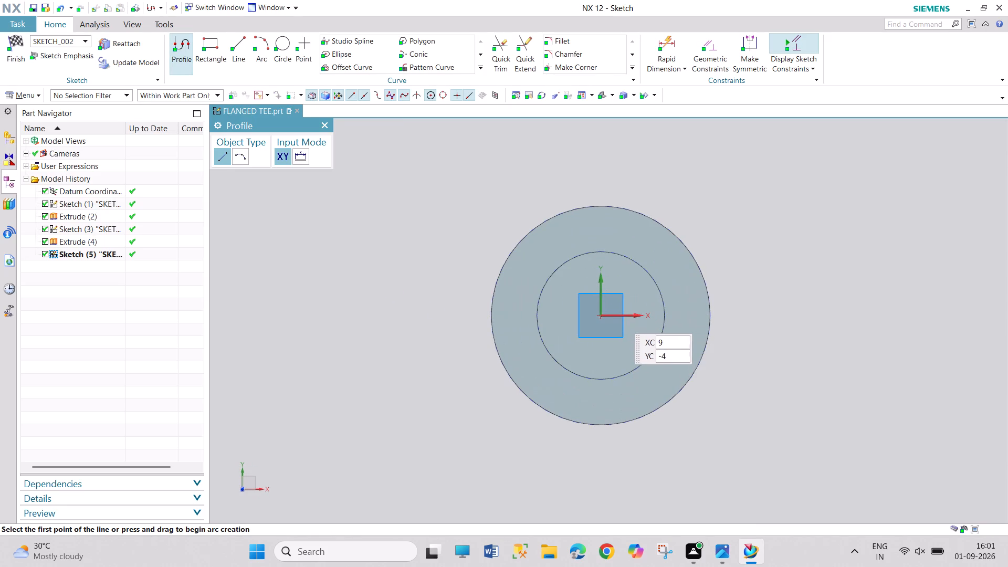
pyautogui.click(287, 44)
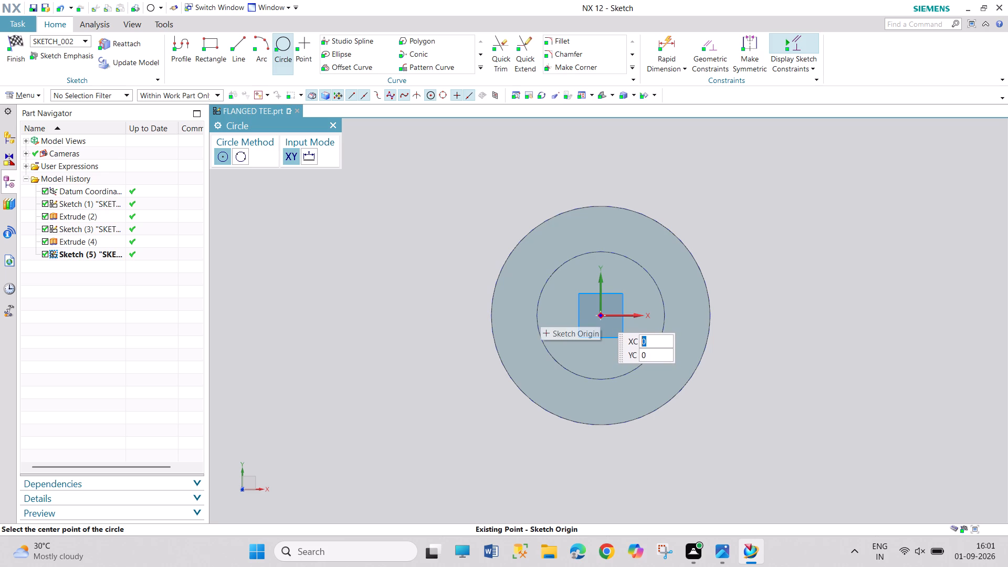
pyautogui.click(601, 315)
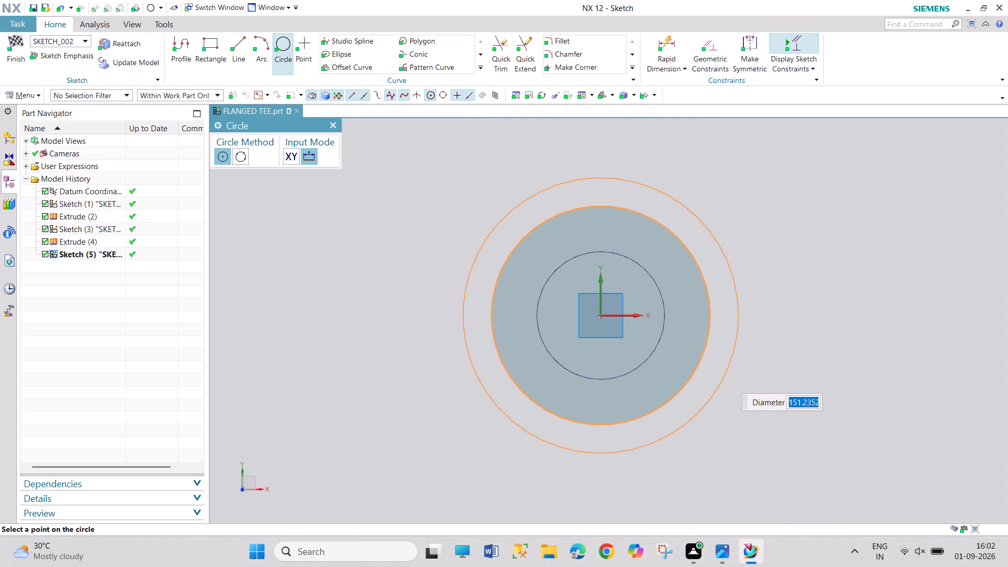
pyautogui.write('120')
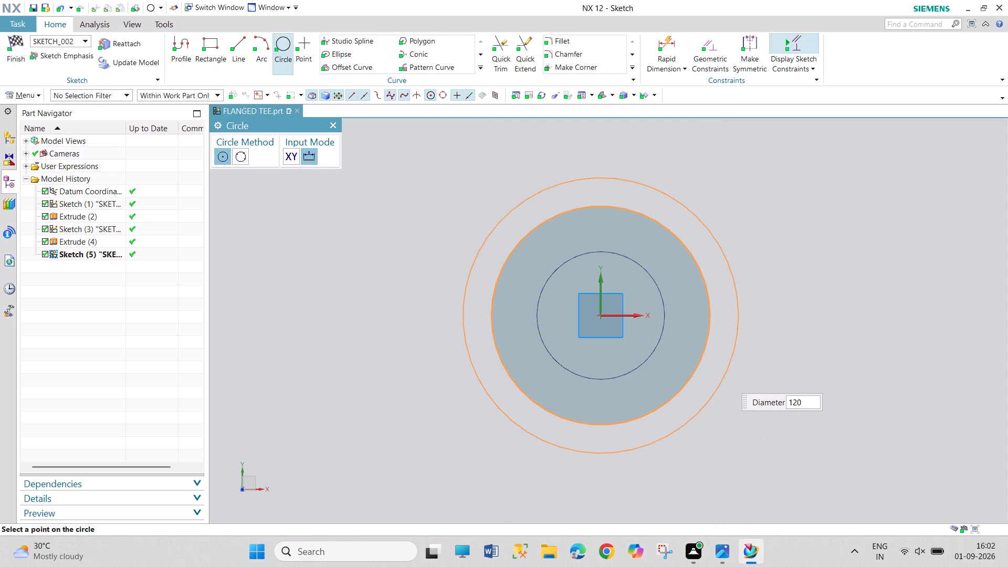
pyautogui.press('Return')
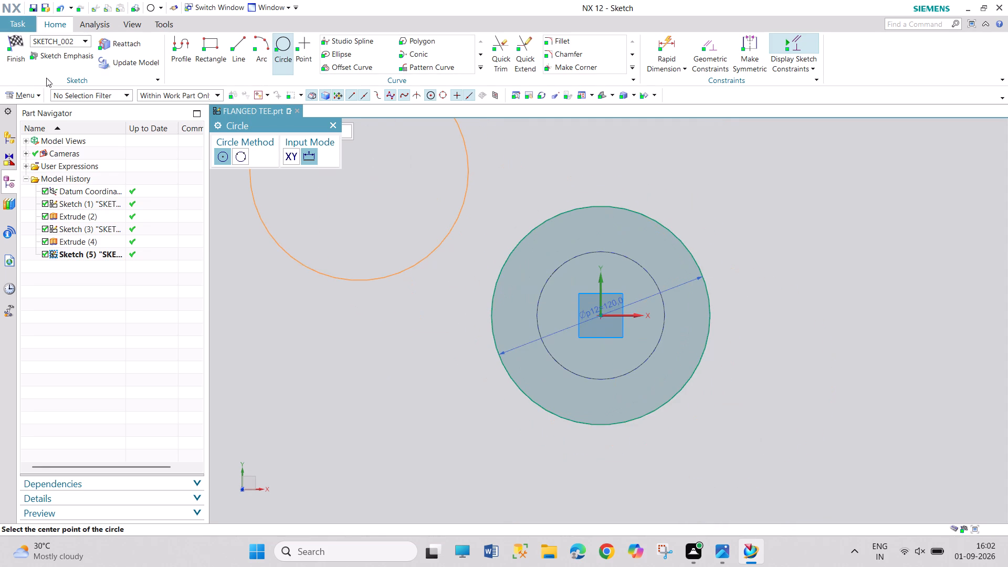
pyautogui.click(16, 50)
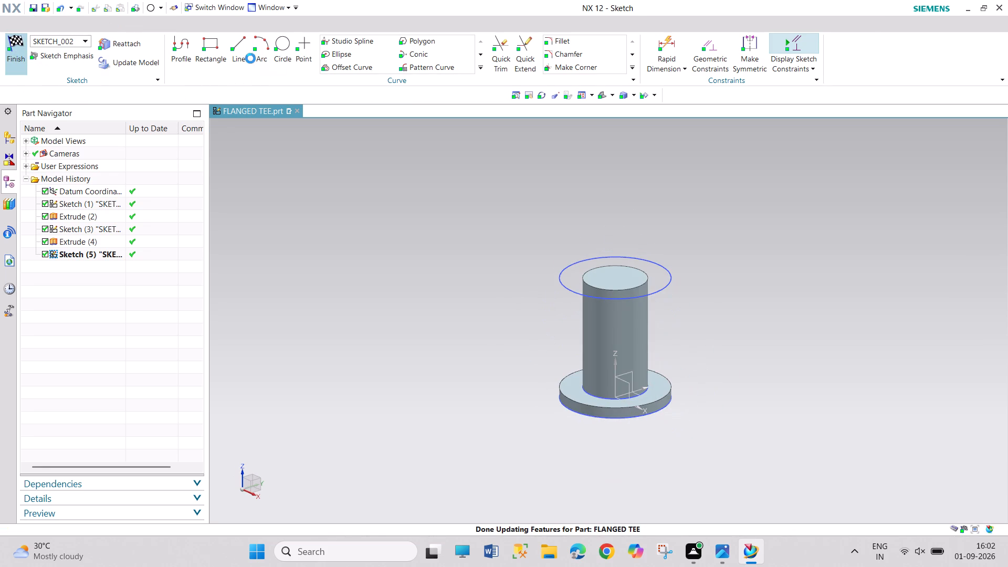
# Extrude the 120 mm circle on the cylinder's top face 12 mm upward and unite it with the body as the top flange.
pyautogui.click(154, 38)
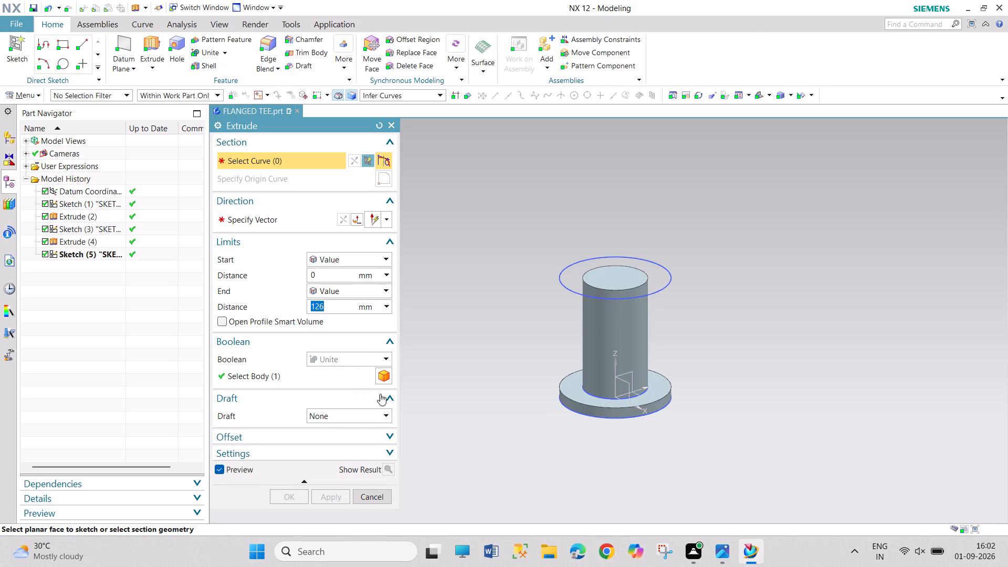
pyautogui.click(663, 284)
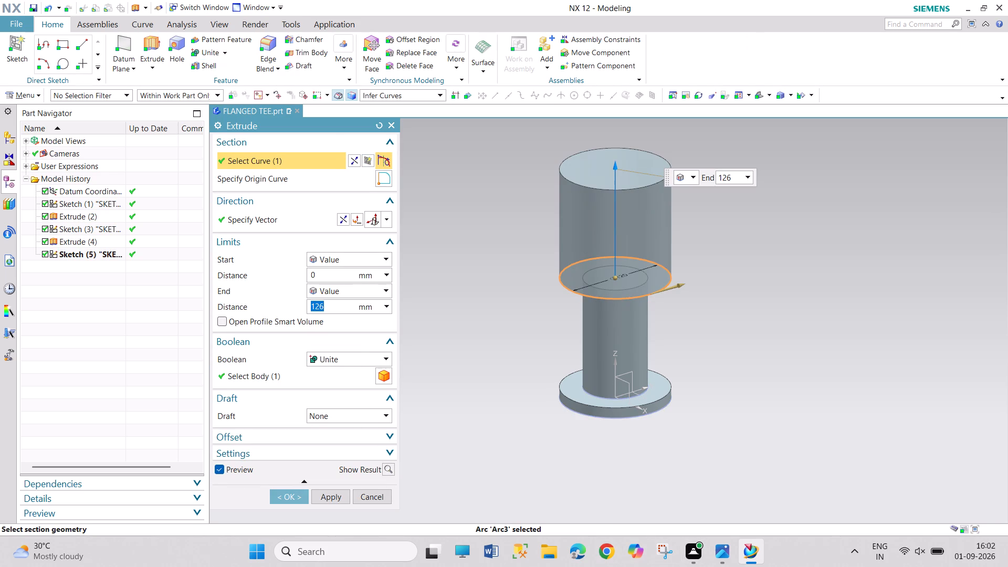
pyautogui.write('12')
pyautogui.press('Return')
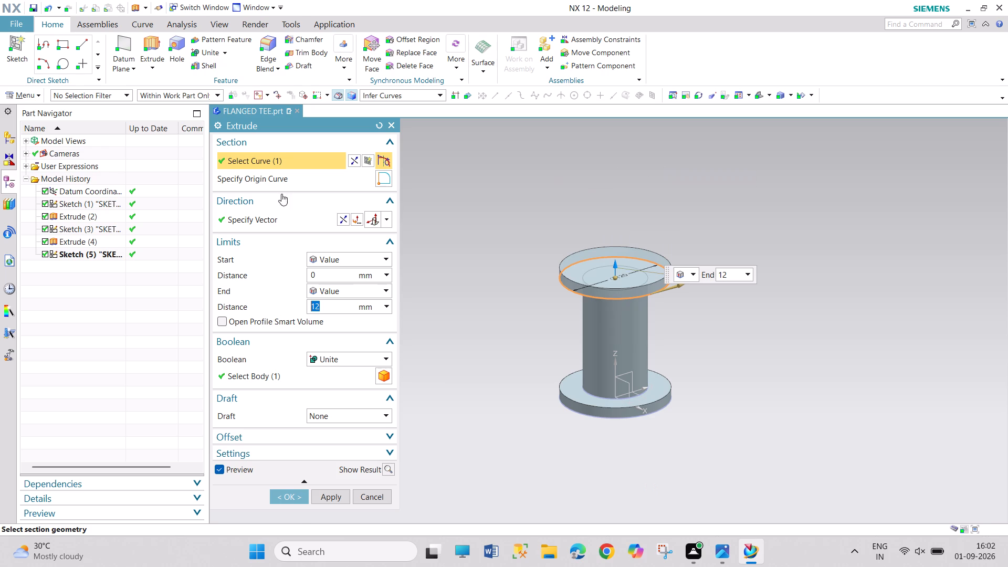
pyautogui.click(305, 500)
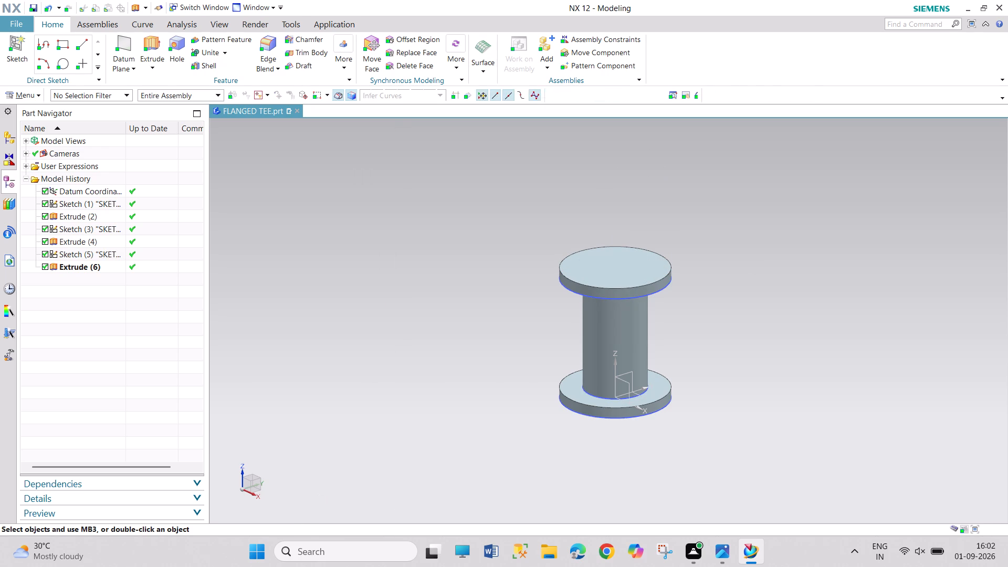
# Start a task-environment sketch on the top flange's upper face.
pyautogui.moveTo(435, 356); pyautogui.dragTo(492, 419)
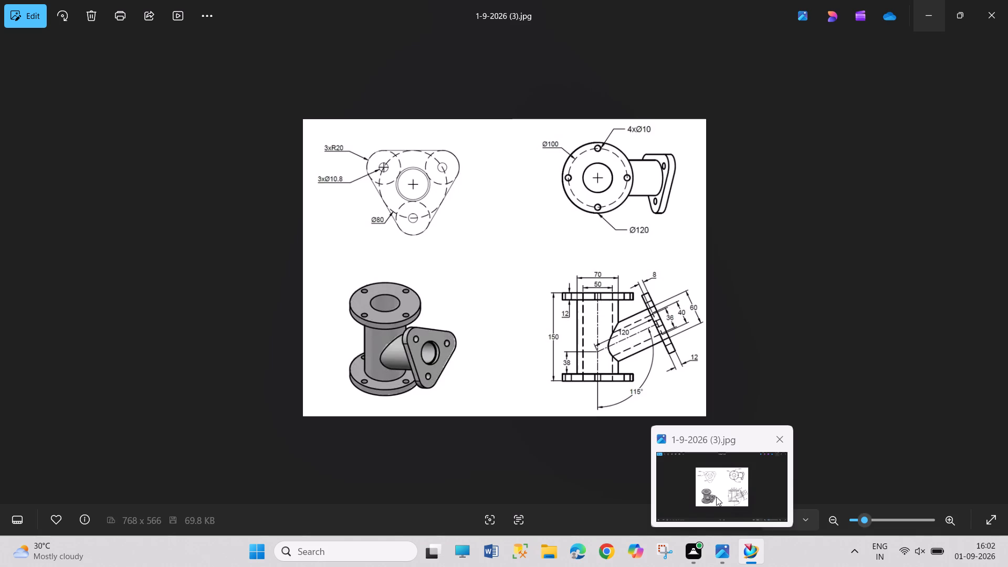
pyautogui.click(29, 92)
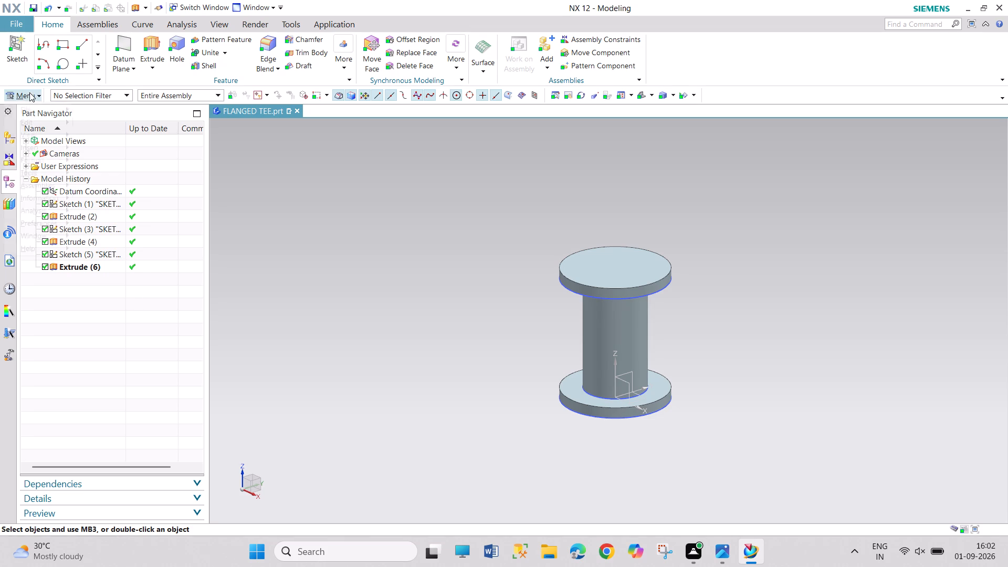
pyautogui.click(38, 138)
pyautogui.click(45, 152)
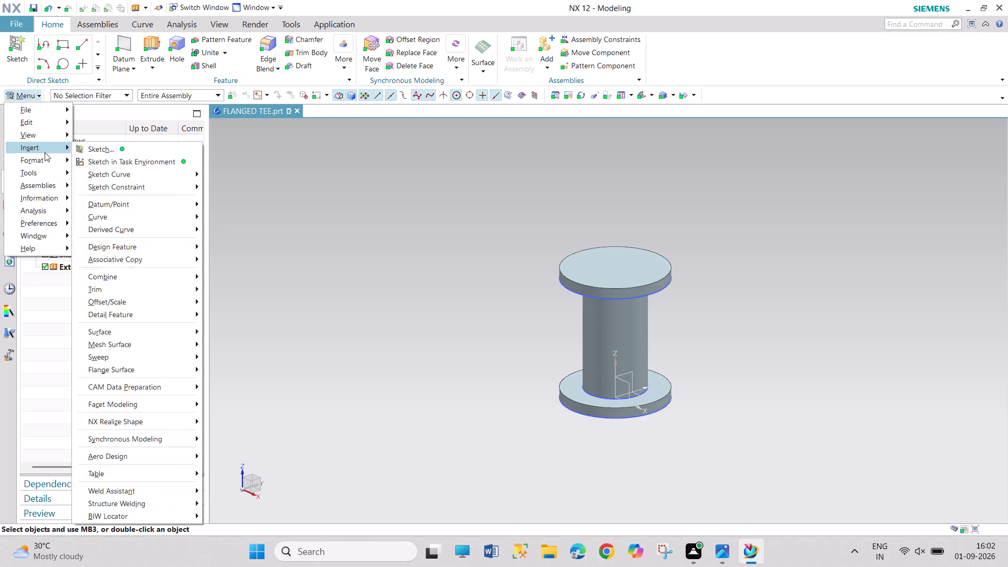
pyautogui.click(102, 163)
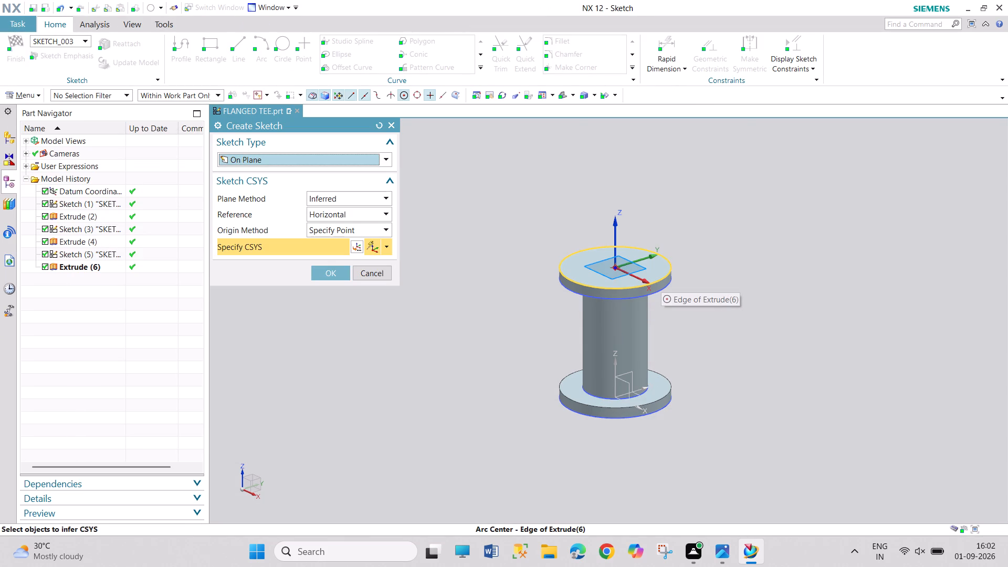
pyautogui.click(661, 278)
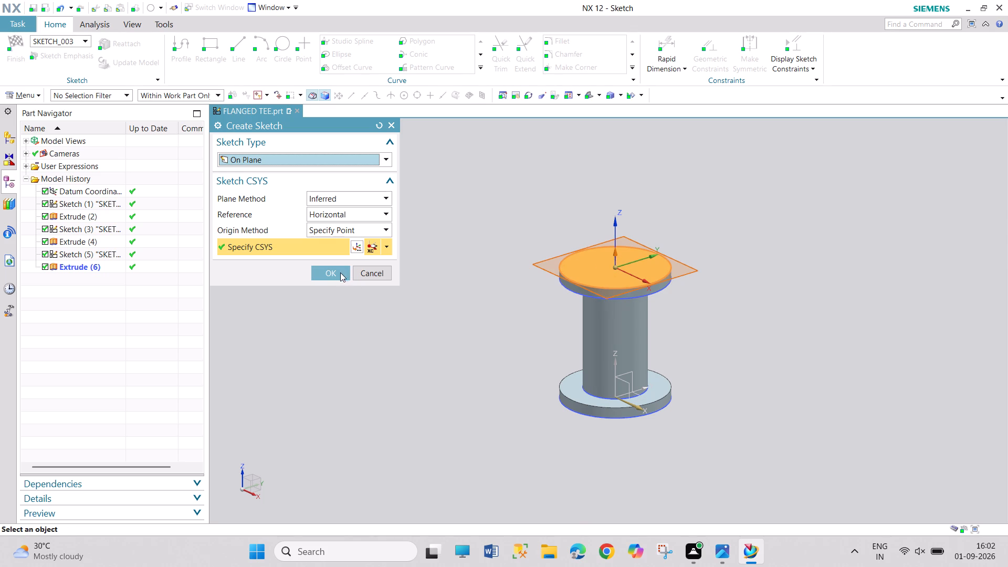
pyautogui.click(338, 270)
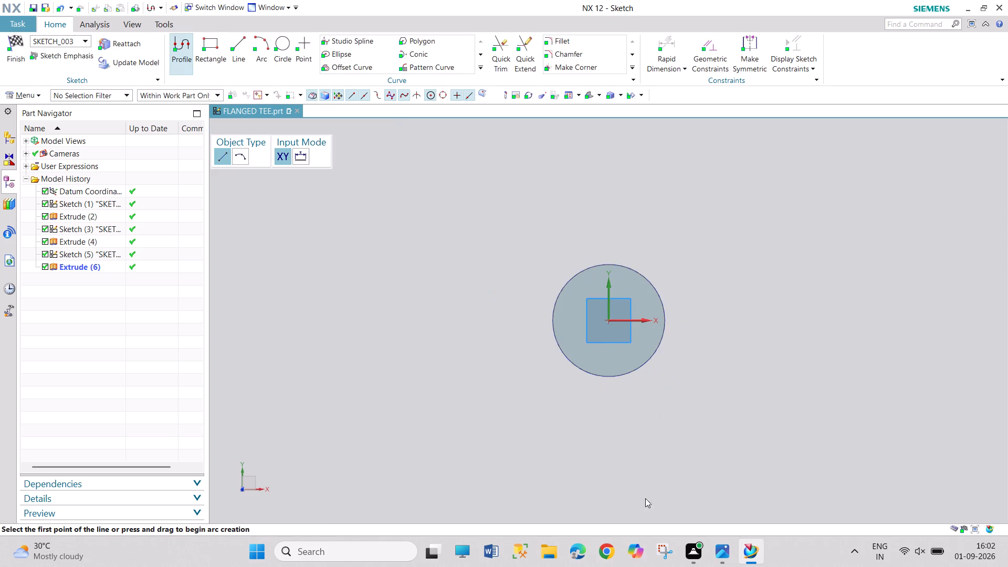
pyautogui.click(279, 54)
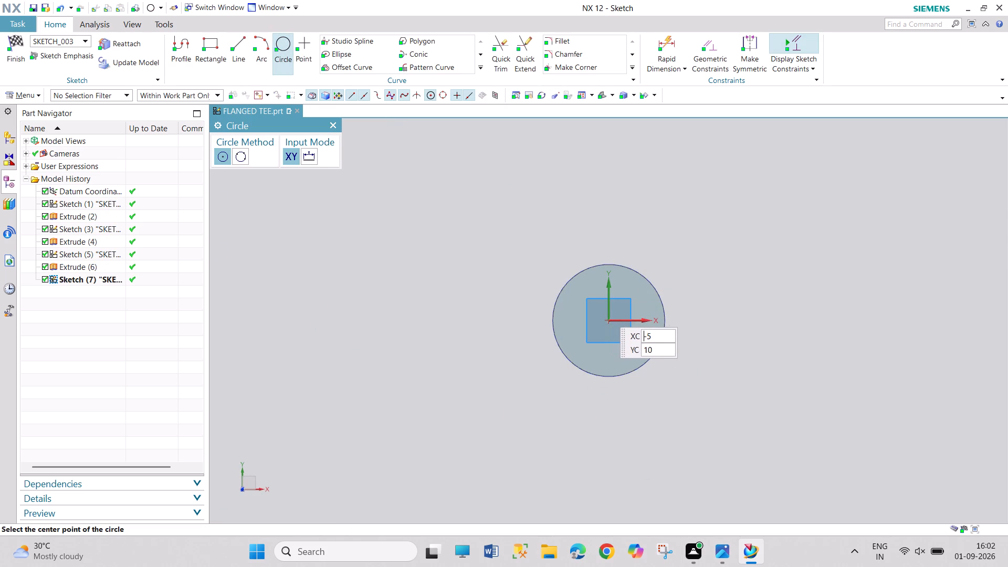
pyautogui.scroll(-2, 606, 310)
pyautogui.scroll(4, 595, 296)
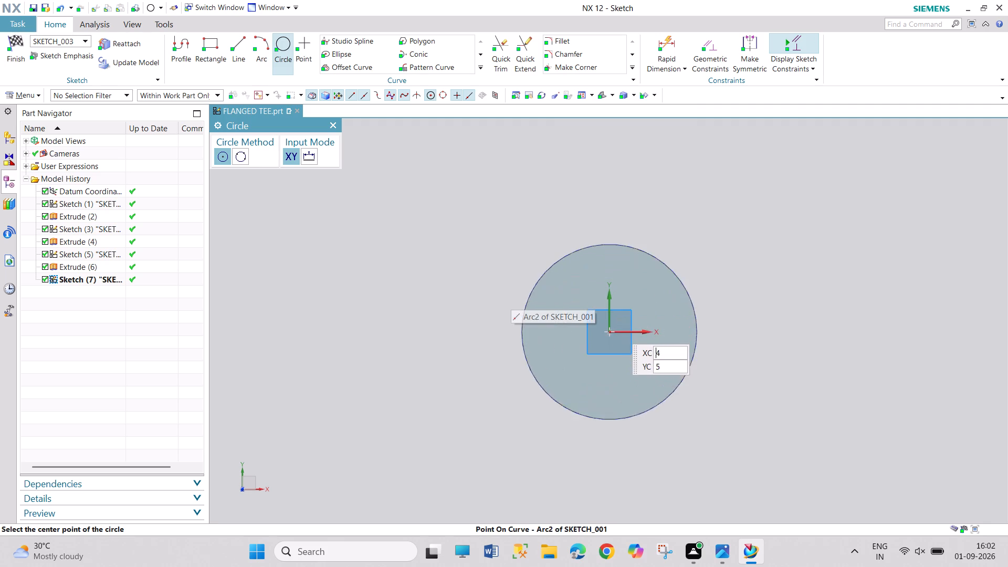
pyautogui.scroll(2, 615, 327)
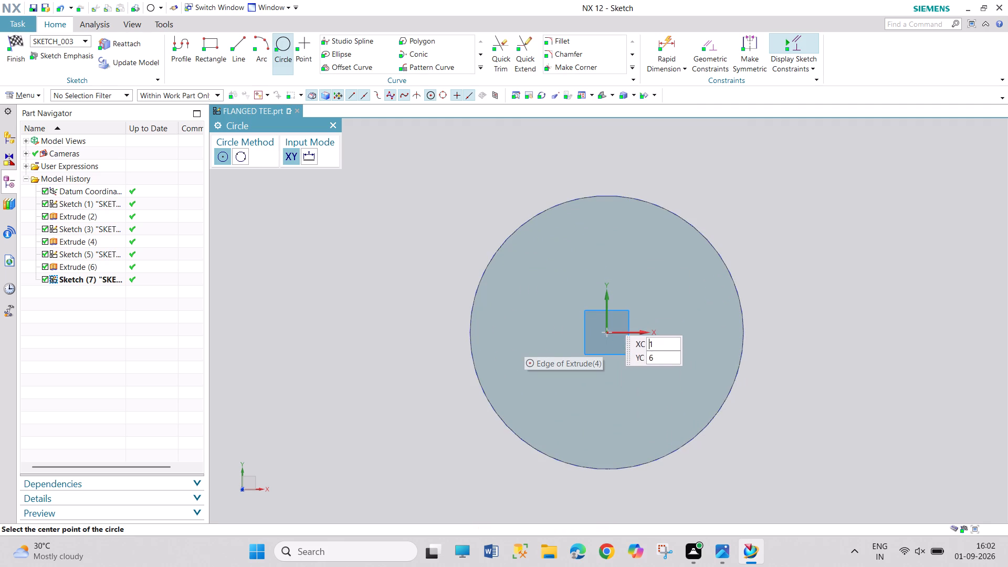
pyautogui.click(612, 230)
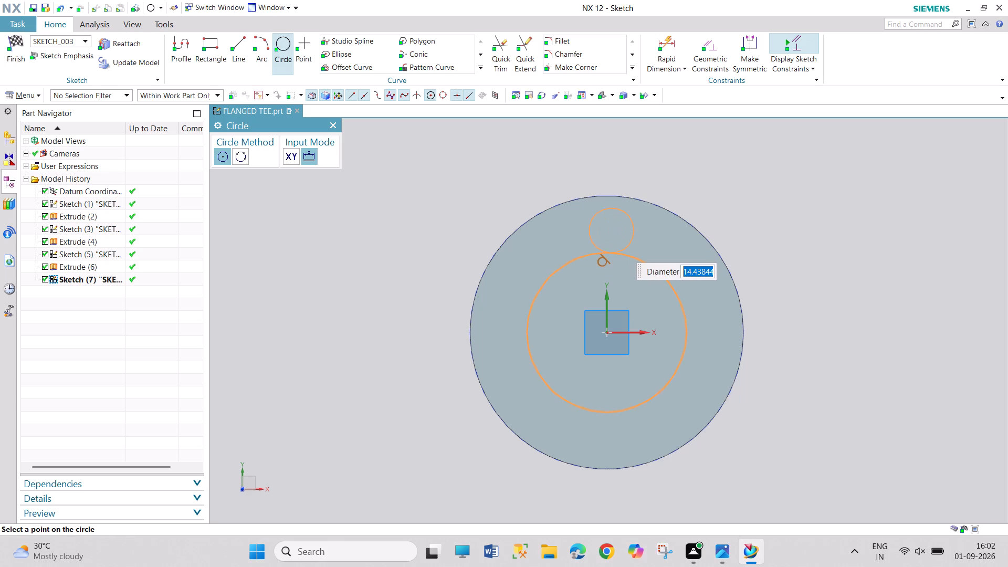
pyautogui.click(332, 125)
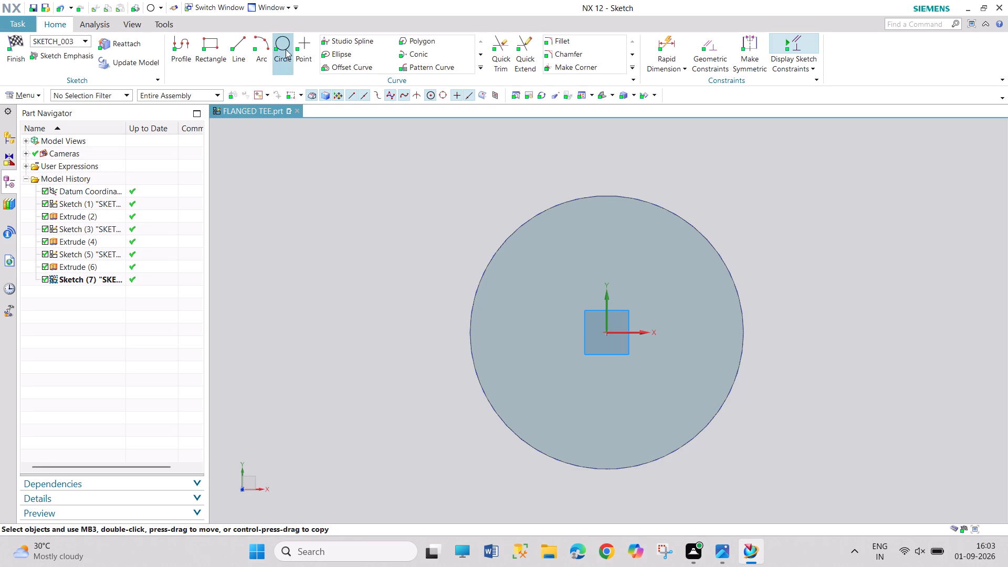
# Draw a 100 mm diameter bolt circle centred on the sketch origin.
pyautogui.click(284, 47)
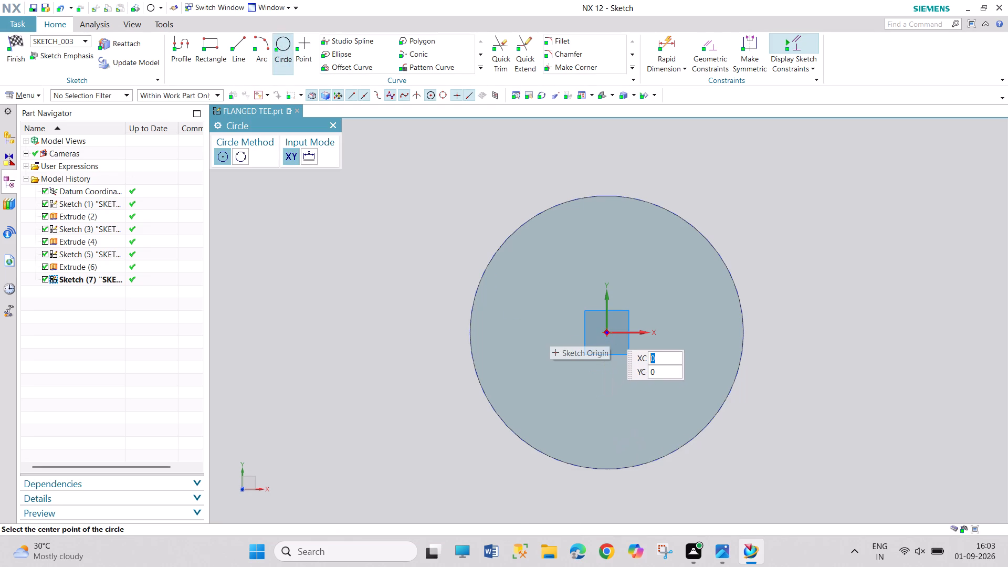
pyautogui.click(607, 333)
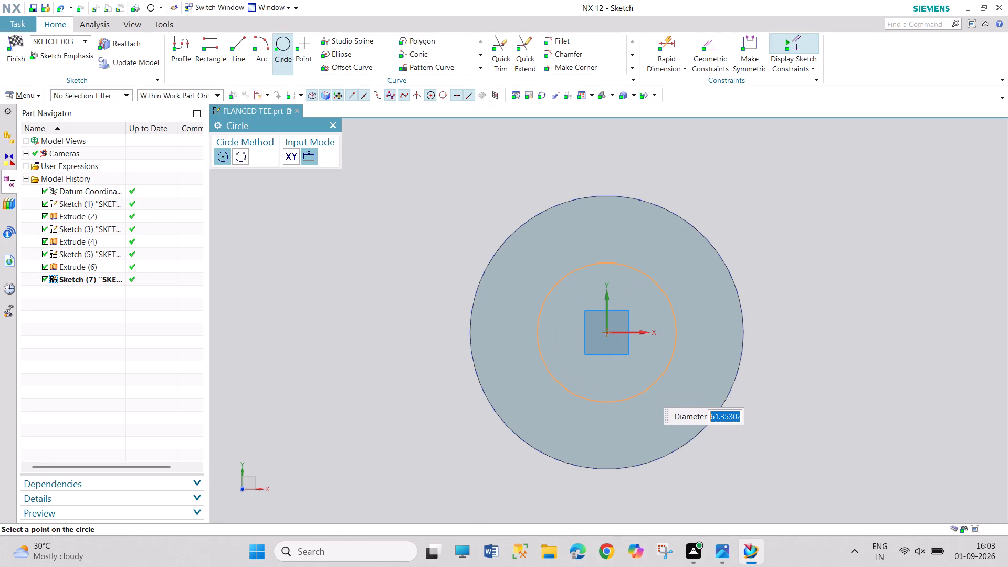
pyautogui.write('100')
pyautogui.press('Return')
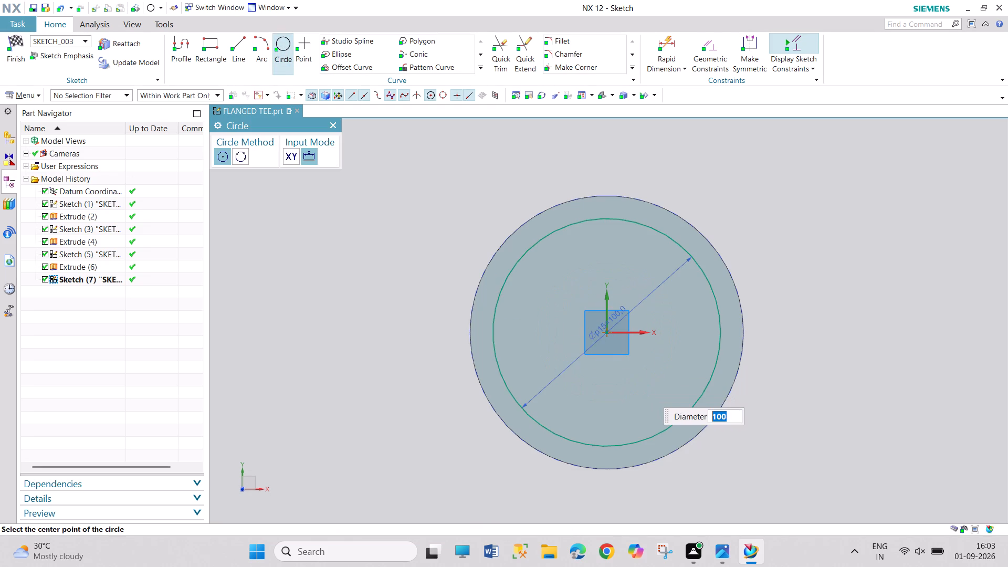
pyautogui.click(335, 124)
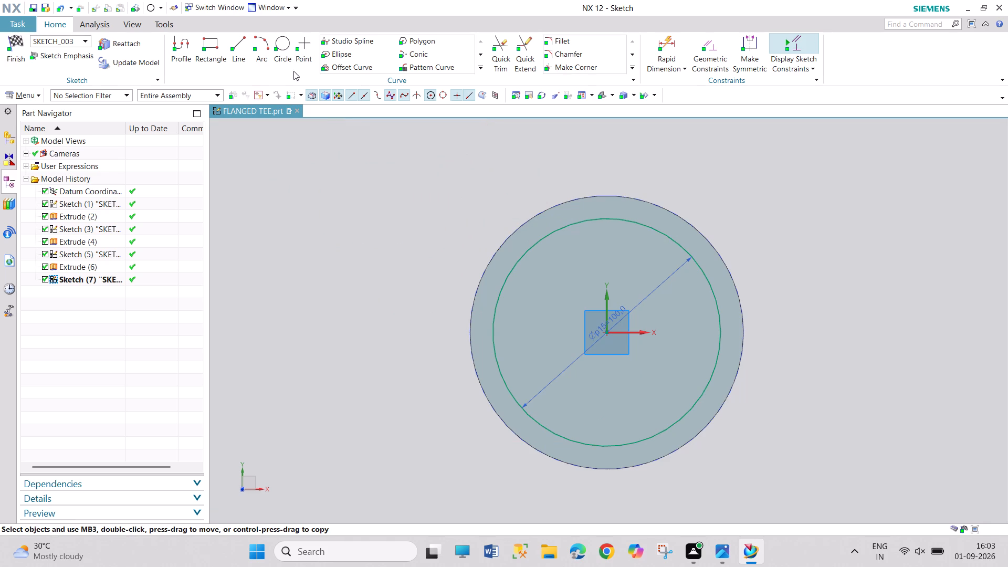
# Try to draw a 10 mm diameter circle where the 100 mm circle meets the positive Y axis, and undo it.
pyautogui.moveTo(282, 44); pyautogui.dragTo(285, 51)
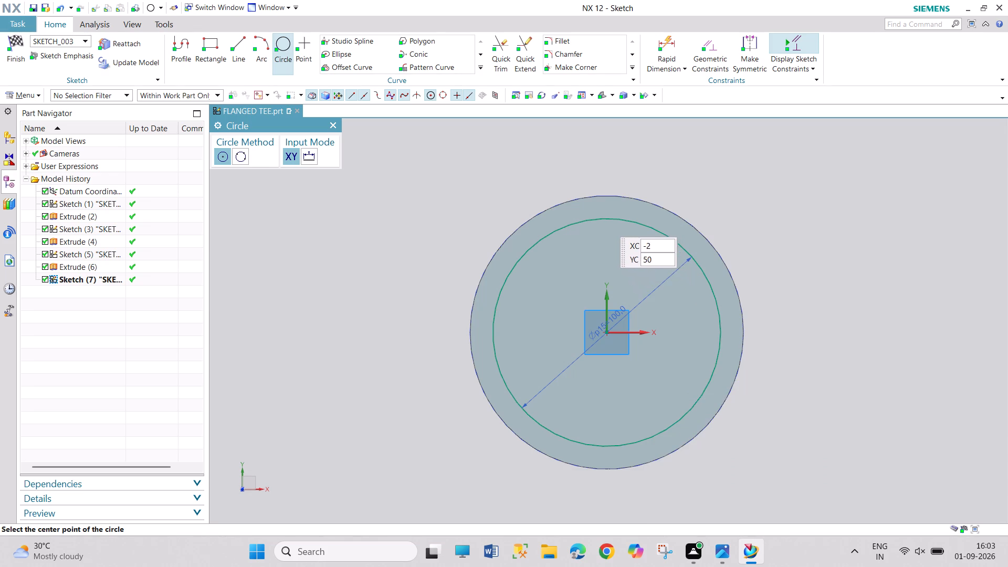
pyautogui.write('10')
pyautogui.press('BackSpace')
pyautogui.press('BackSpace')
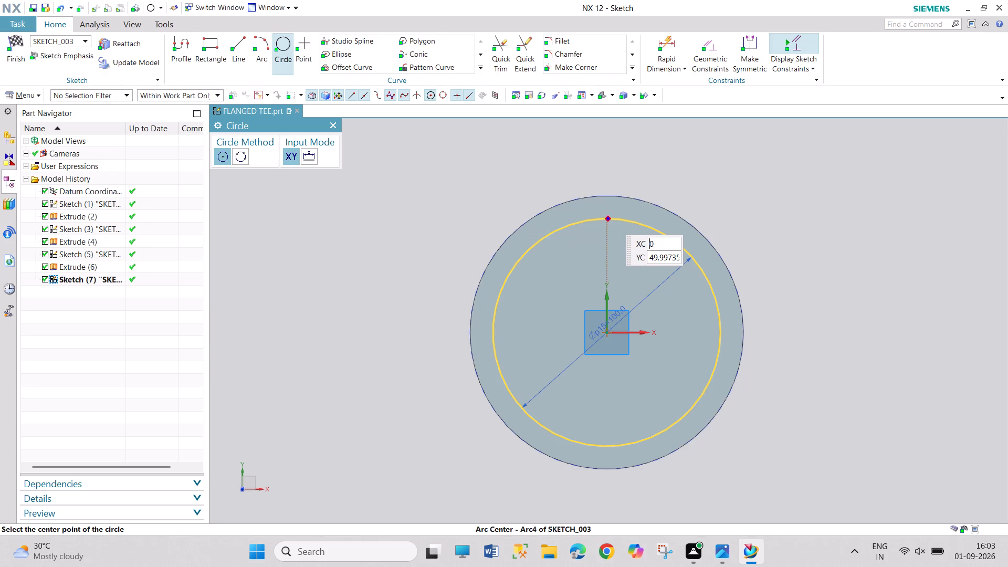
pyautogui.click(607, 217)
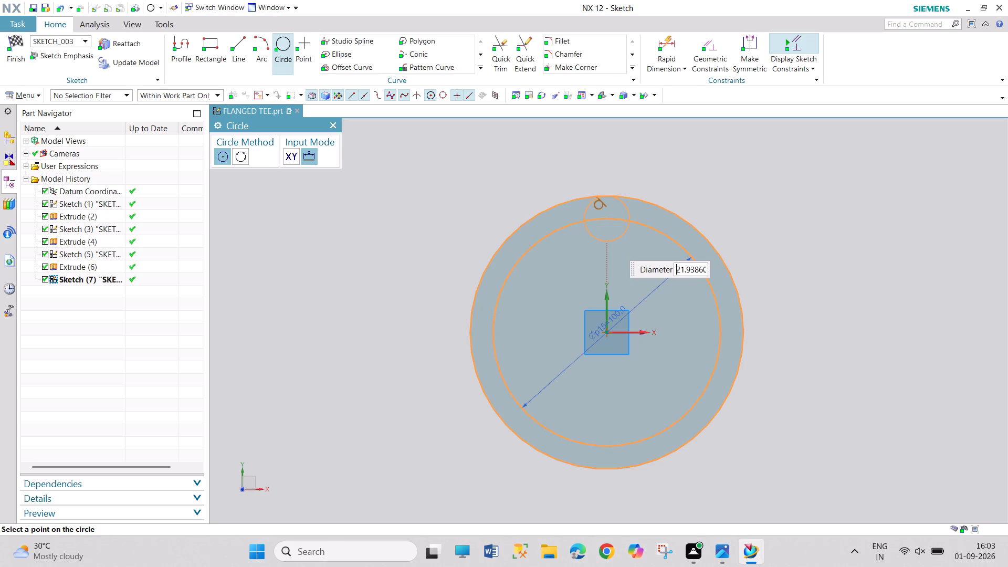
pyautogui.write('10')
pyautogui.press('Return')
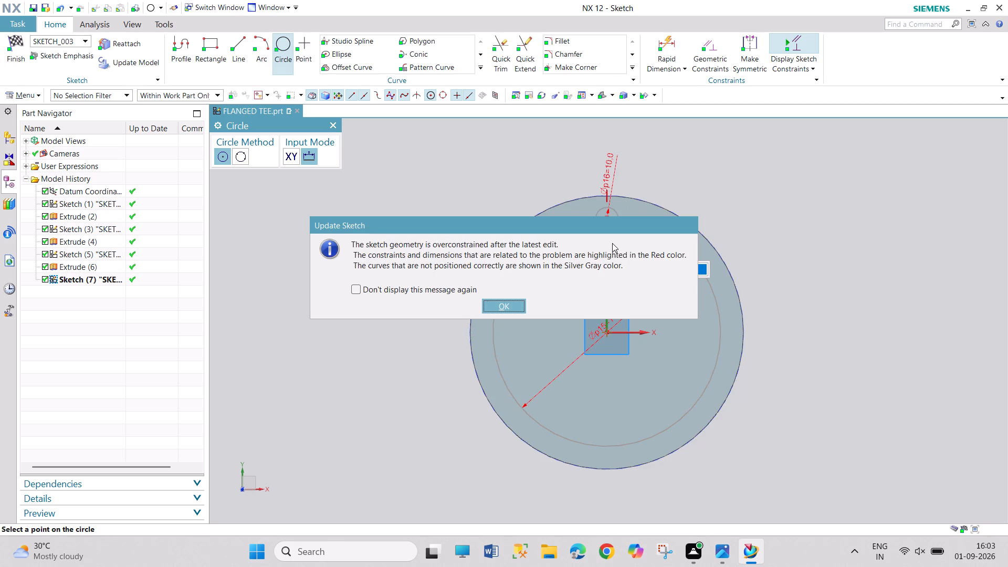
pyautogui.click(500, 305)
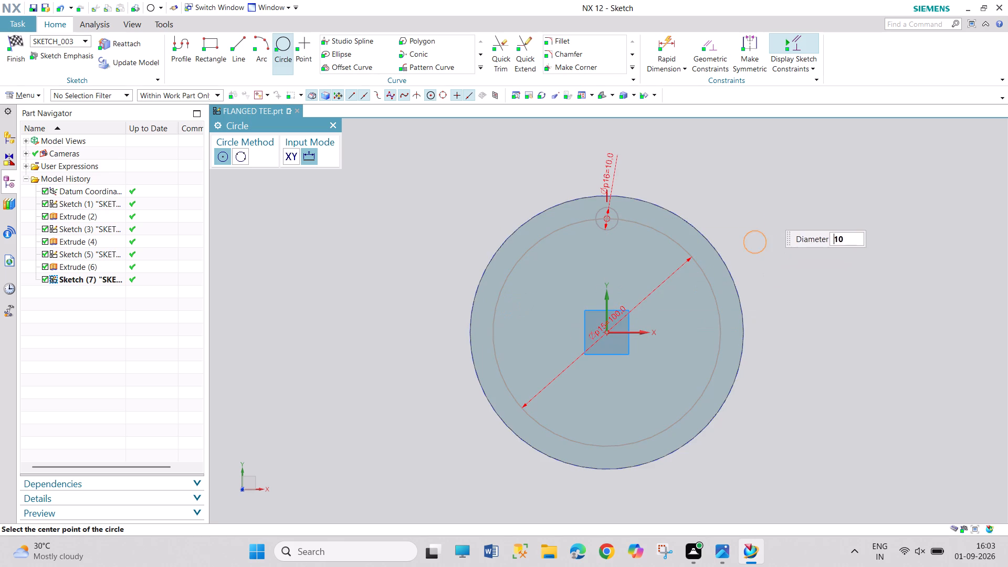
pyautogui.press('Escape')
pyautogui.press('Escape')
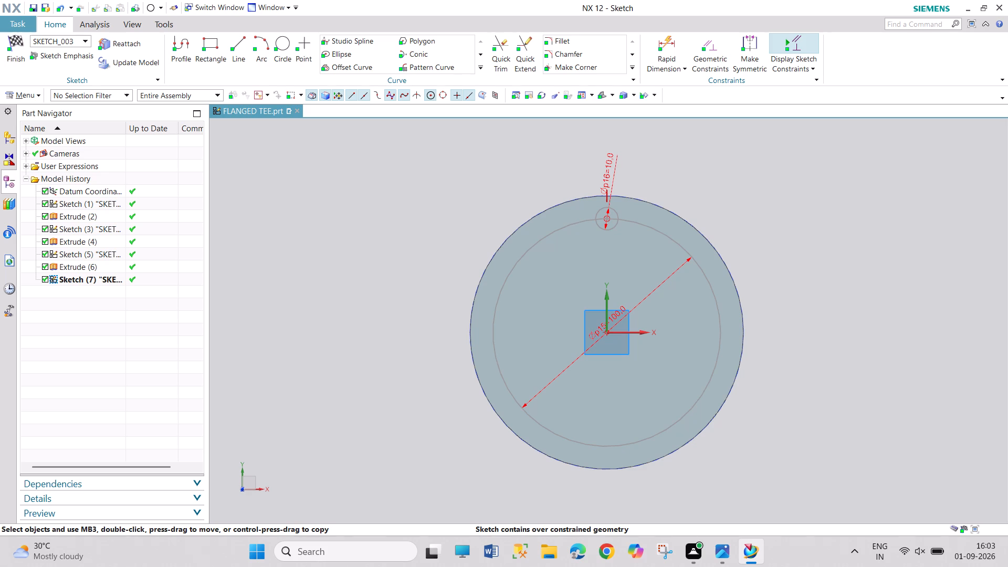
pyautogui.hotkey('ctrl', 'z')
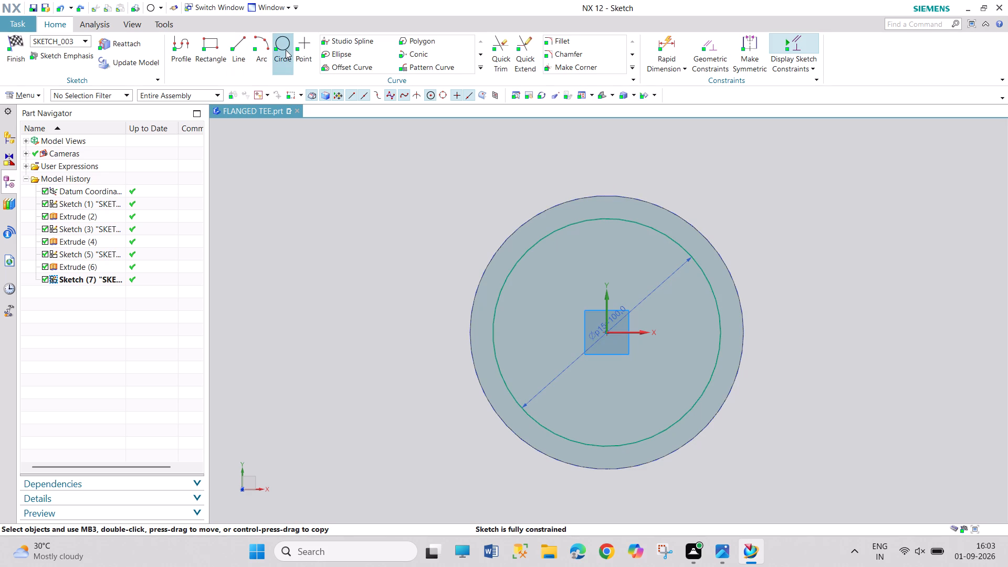
# Draw a 10 mm diameter circle centred on the 100 mm circle where it meets the positive X axis.
pyautogui.click(288, 50)
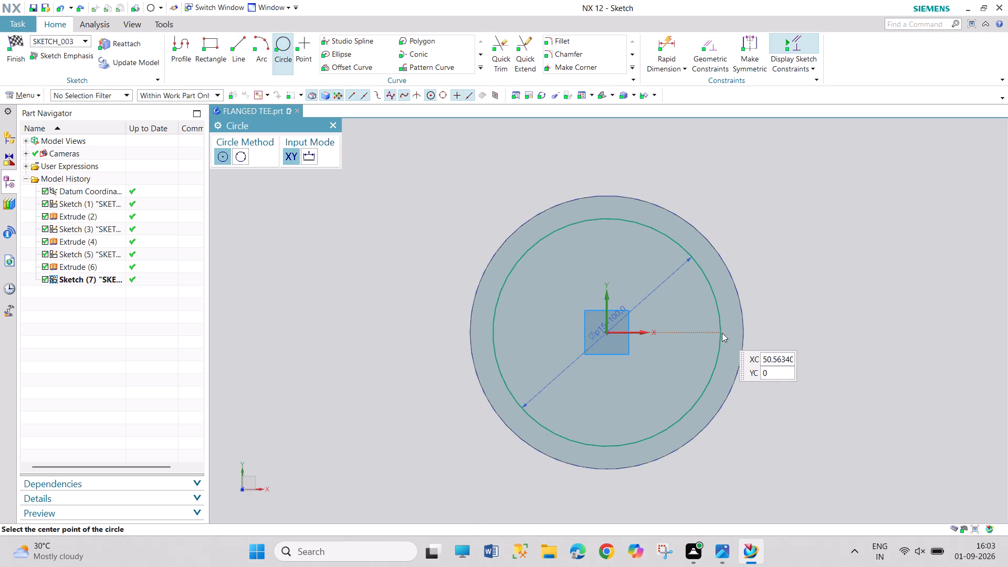
pyautogui.click(722, 333)
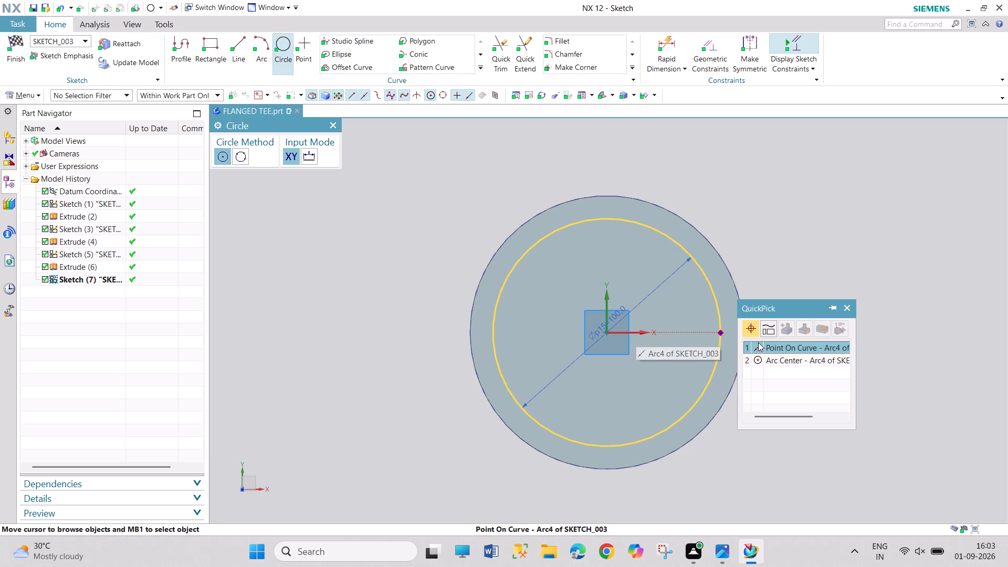
pyautogui.click(775, 348)
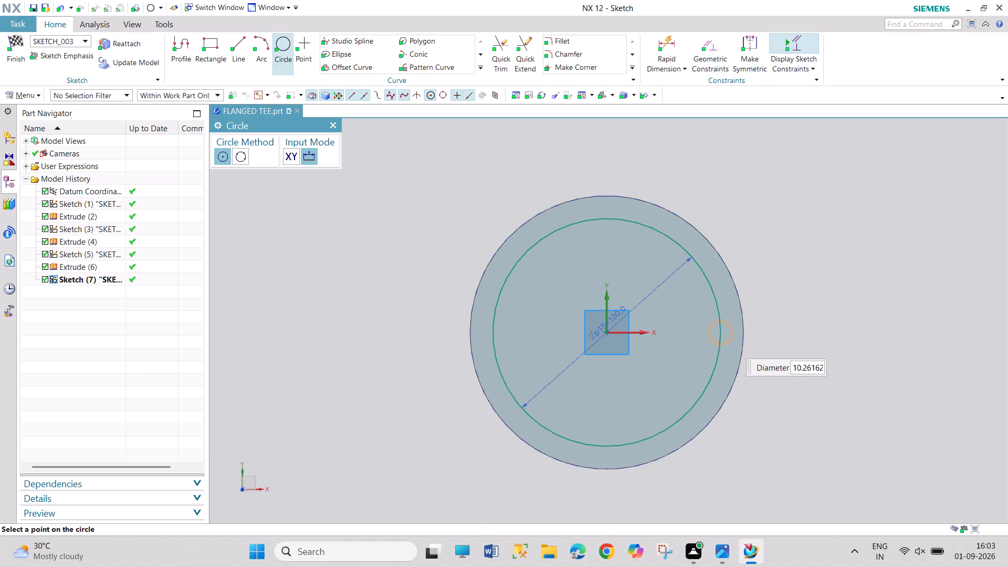
pyautogui.write('10')
pyautogui.press('Return')
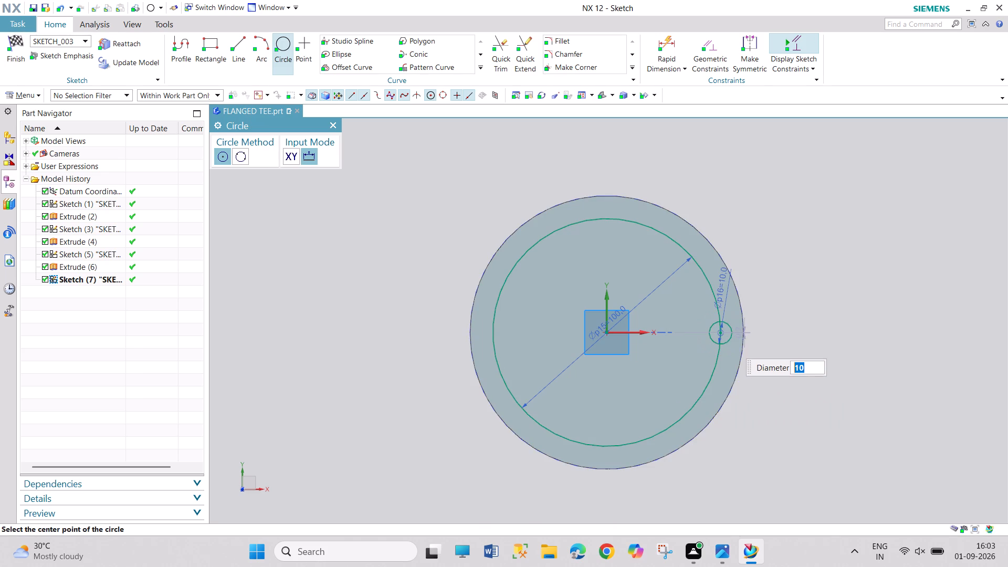
pyautogui.click(329, 126)
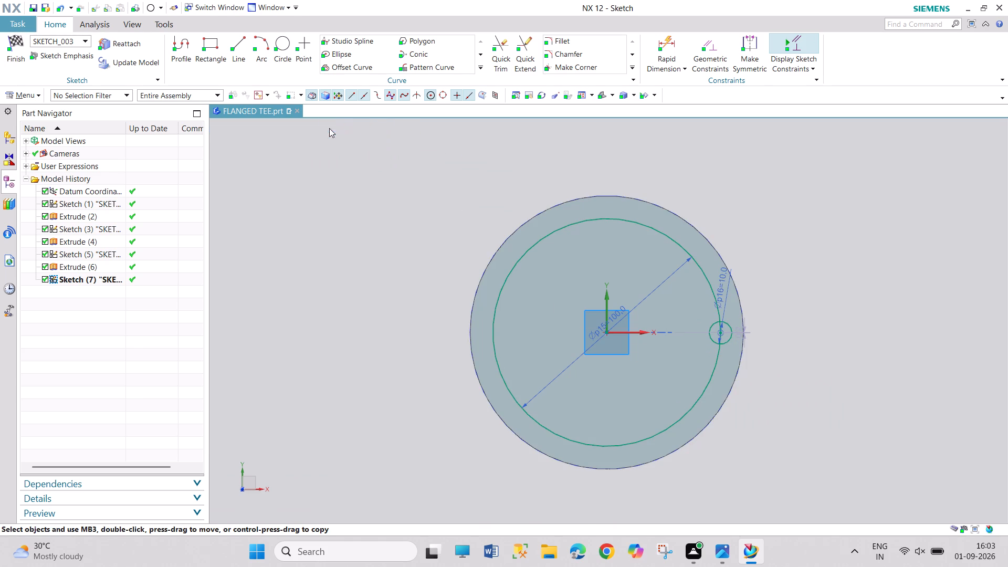
# Pattern the 10 mm circle circularly about the bolt circle's centre with count 4 and a 360° span.
pyautogui.click(428, 66)
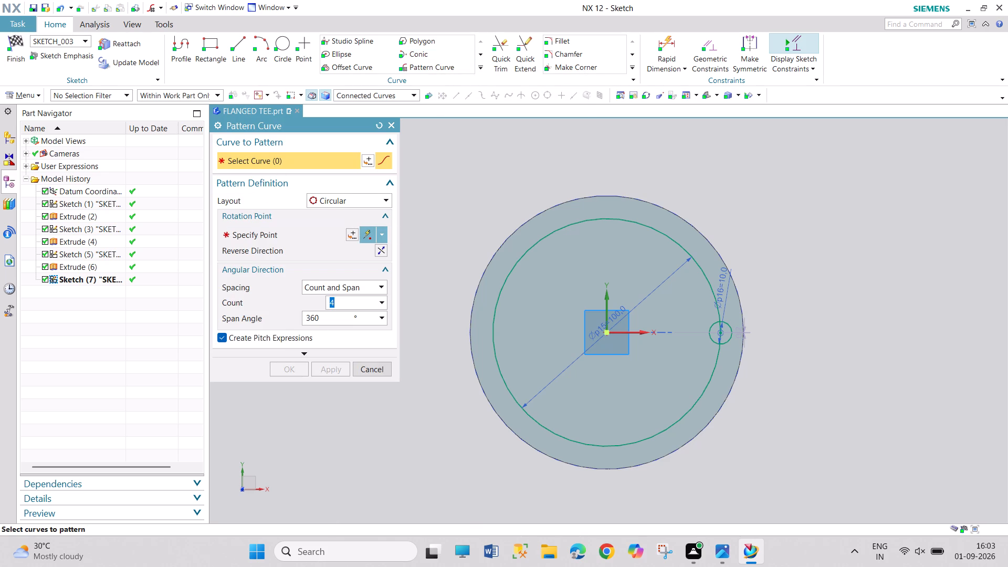
pyautogui.click(730, 342)
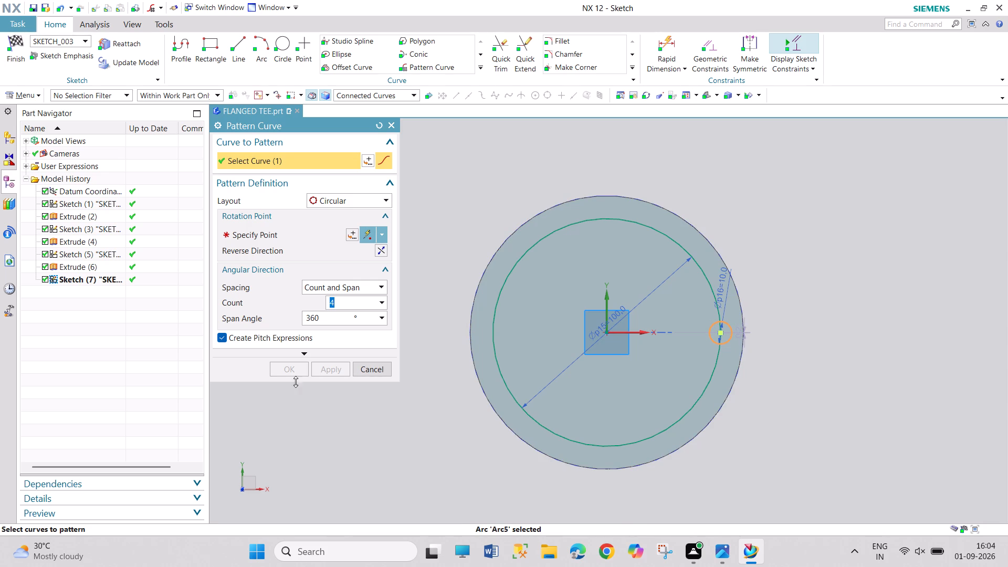
pyautogui.click(261, 240)
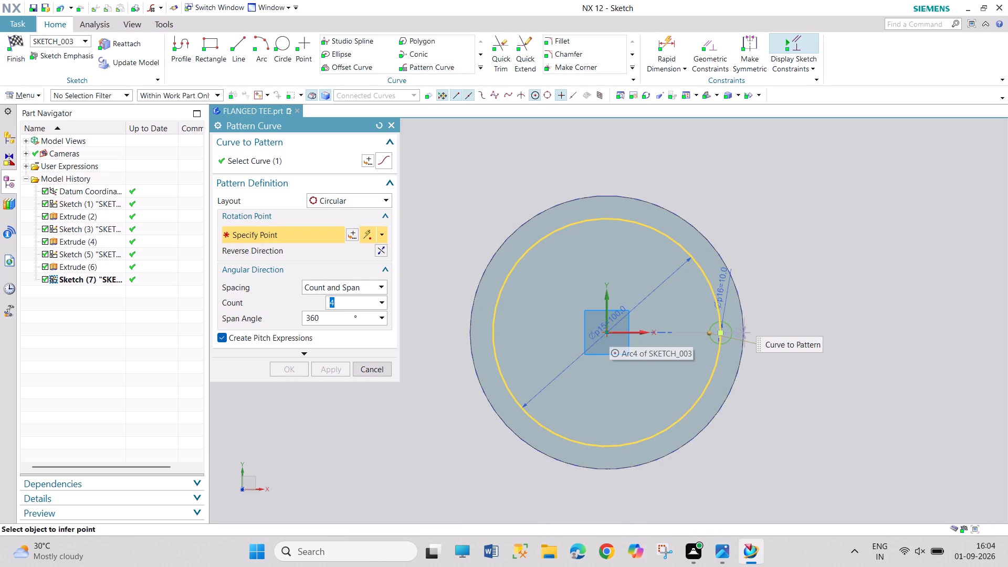
pyautogui.click(607, 332)
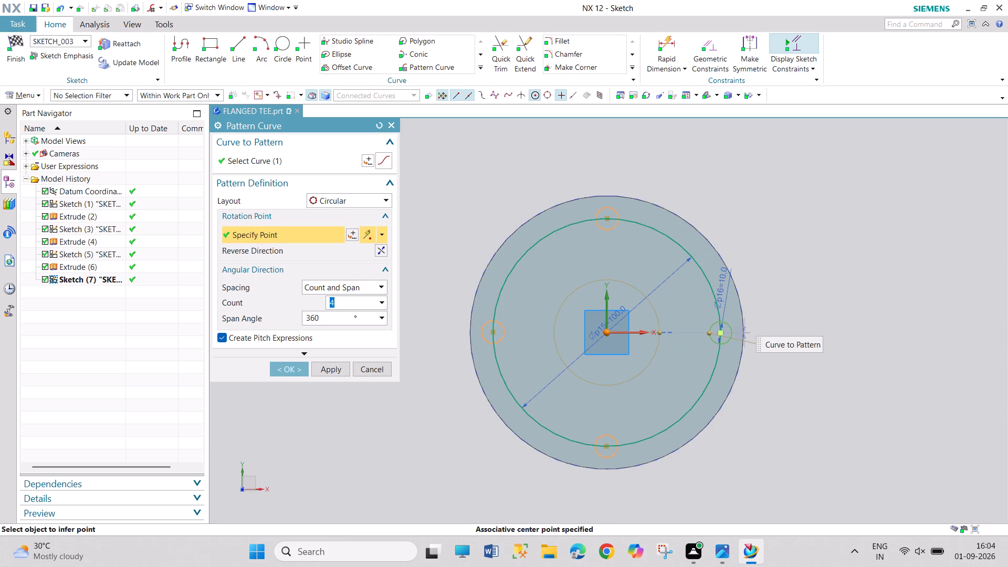
pyautogui.click(298, 366)
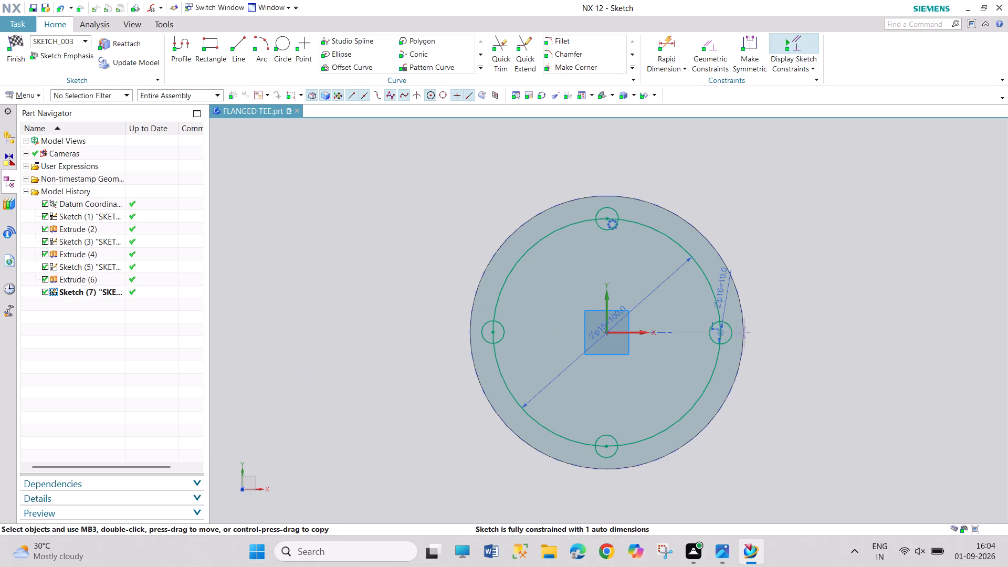
# Convert the 100 mm bolt circle to reference geometry and finish the sketch.
pyautogui.click(479, 68)
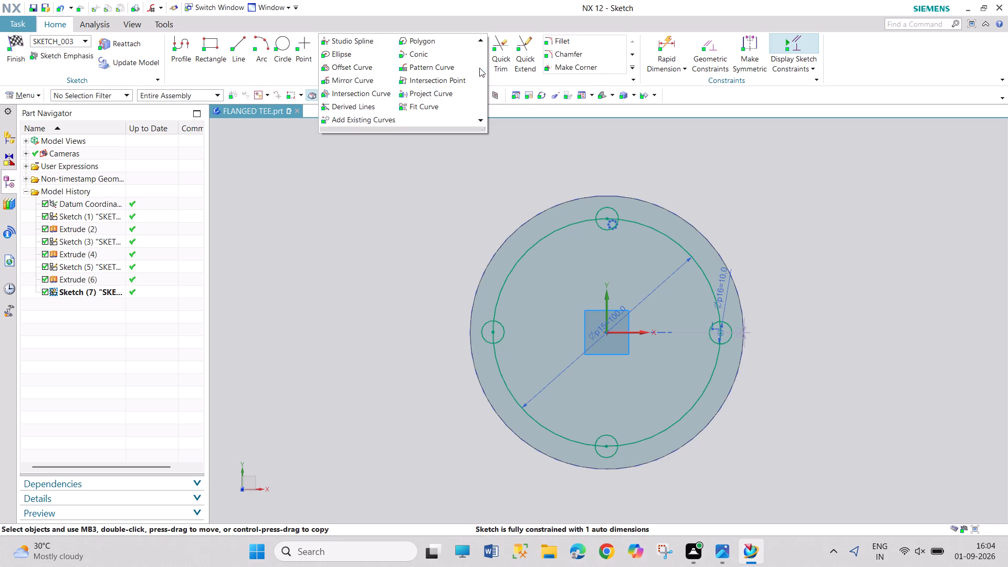
pyautogui.click(403, 248)
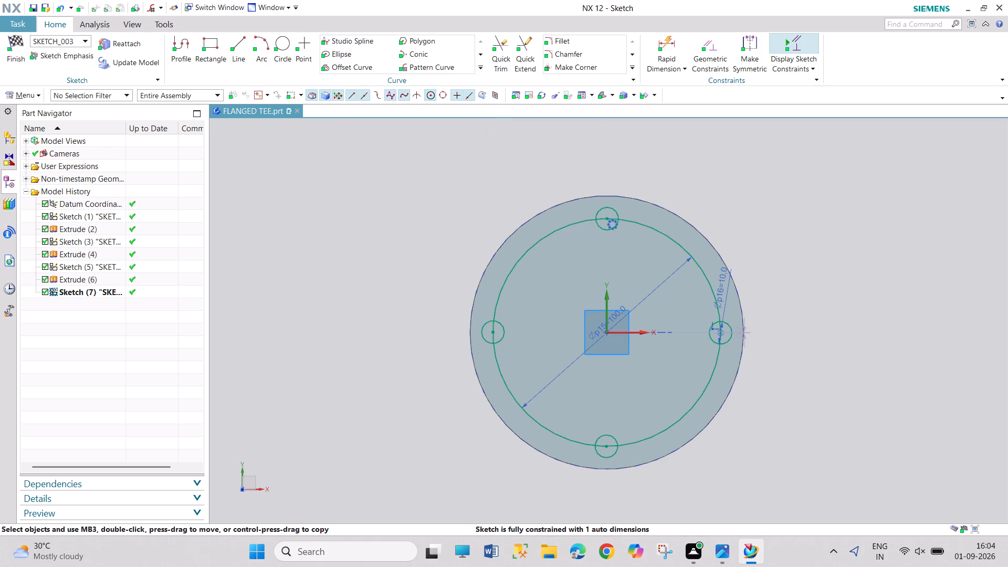
pyautogui.rightClick(521, 258)
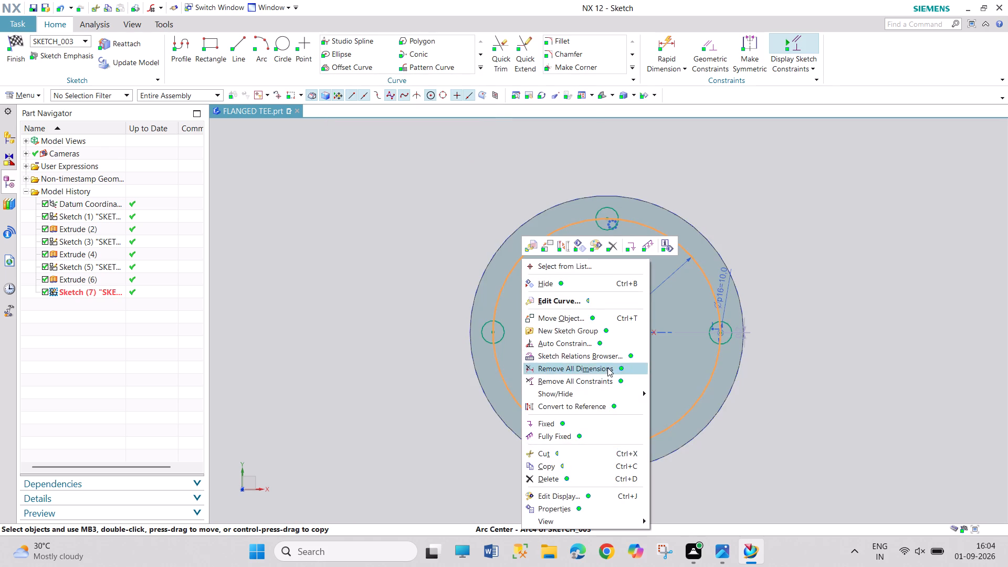
pyautogui.click(611, 410)
pyautogui.moveTo(793, 253); pyautogui.dragTo(857, 382)
pyautogui.moveTo(820, 298); pyautogui.dragTo(868, 446)
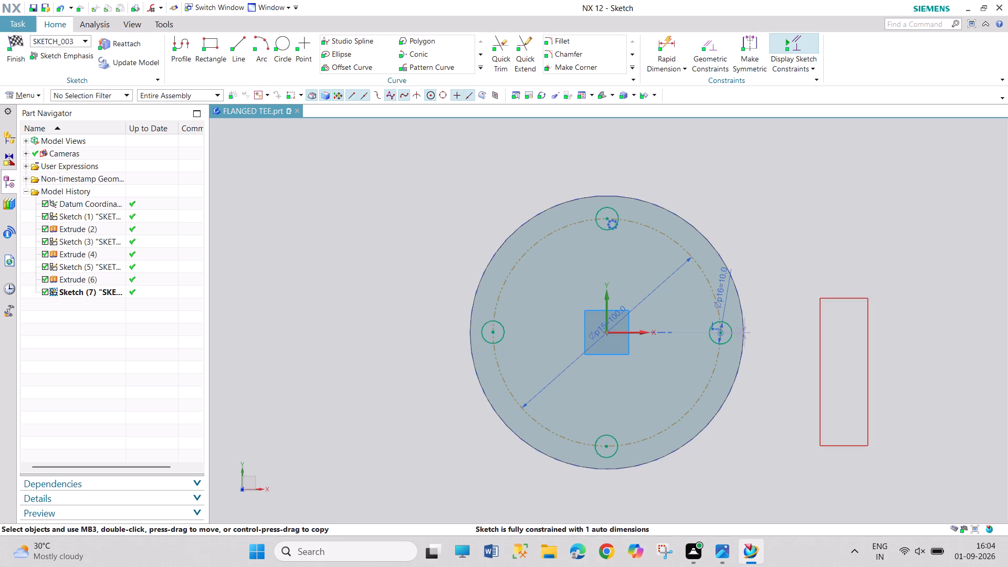
pyautogui.click(10, 59)
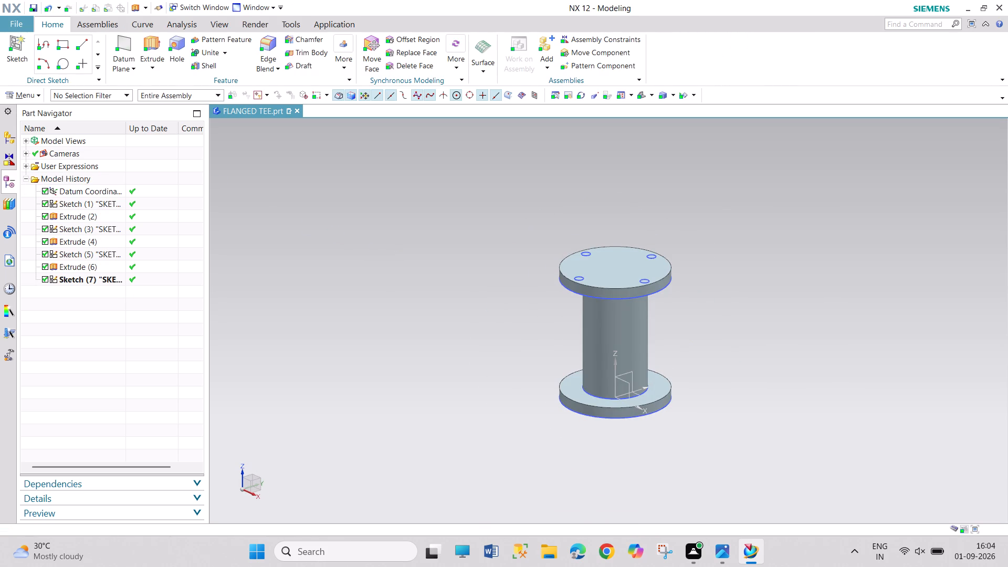
# Extrude the four-circle sketch 150 mm downward from the top flange through the bottom flange, with Boolean set to Subtract.
pyautogui.click(146, 34)
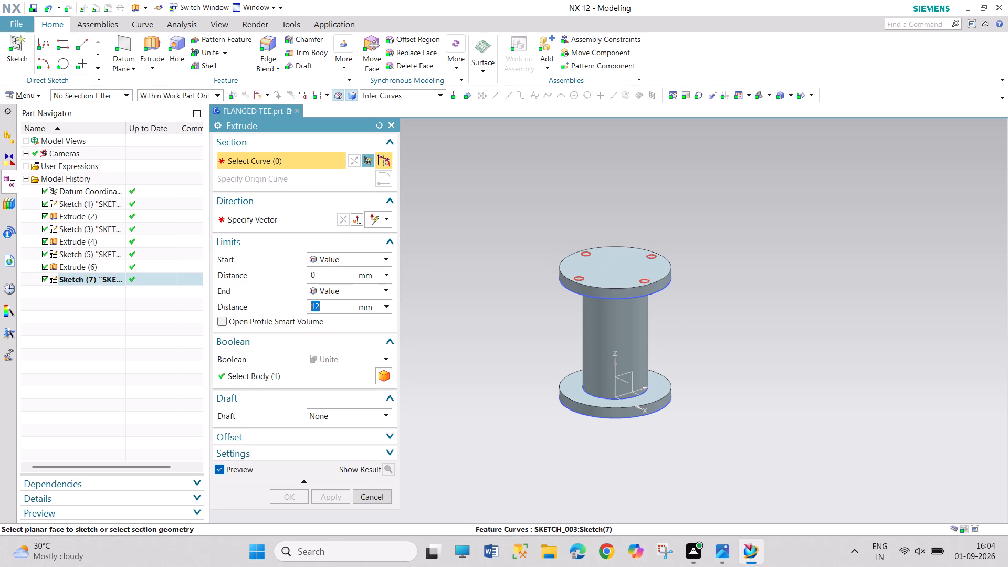
pyautogui.click(647, 283)
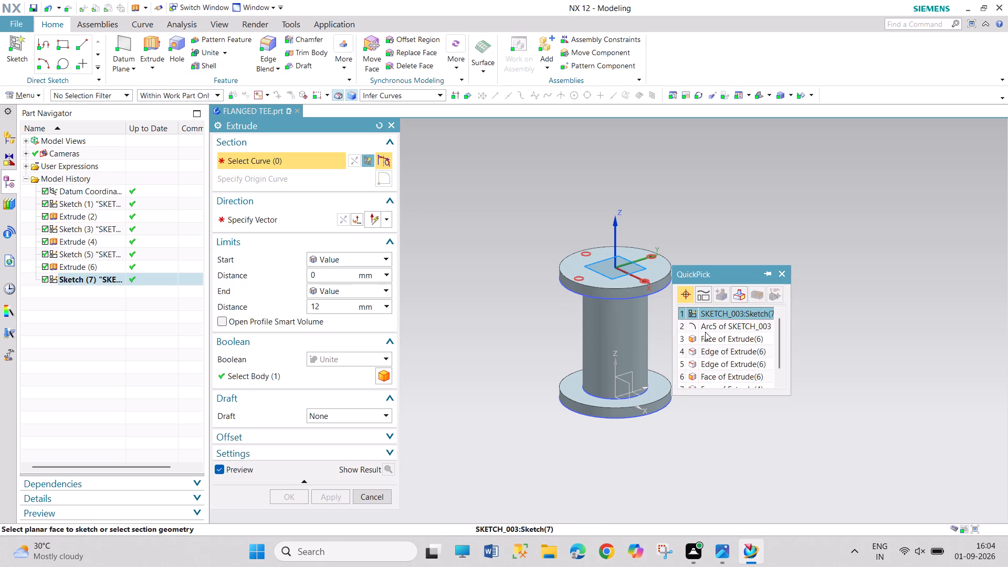
pyautogui.click(724, 316)
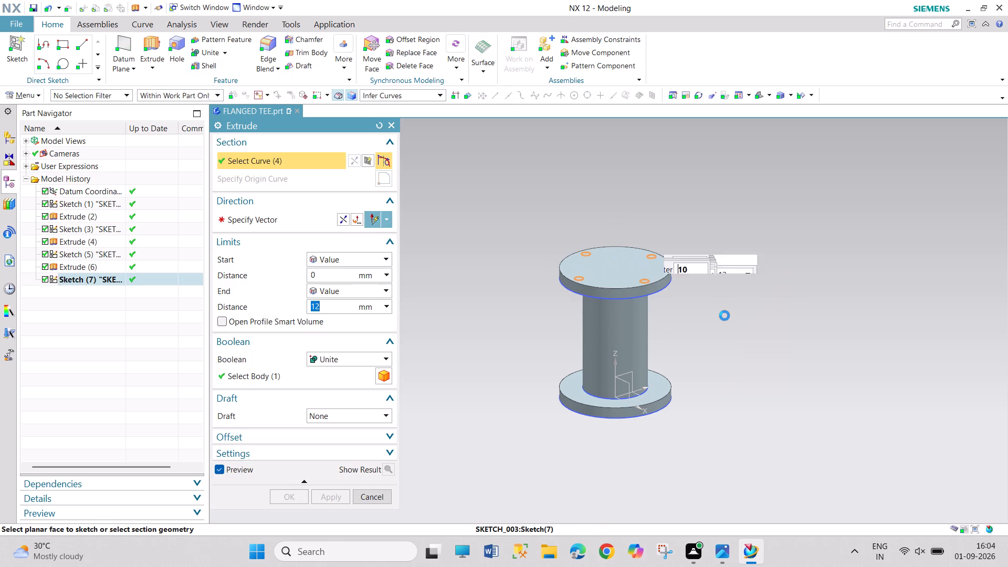
pyautogui.click(377, 360)
pyautogui.click(361, 394)
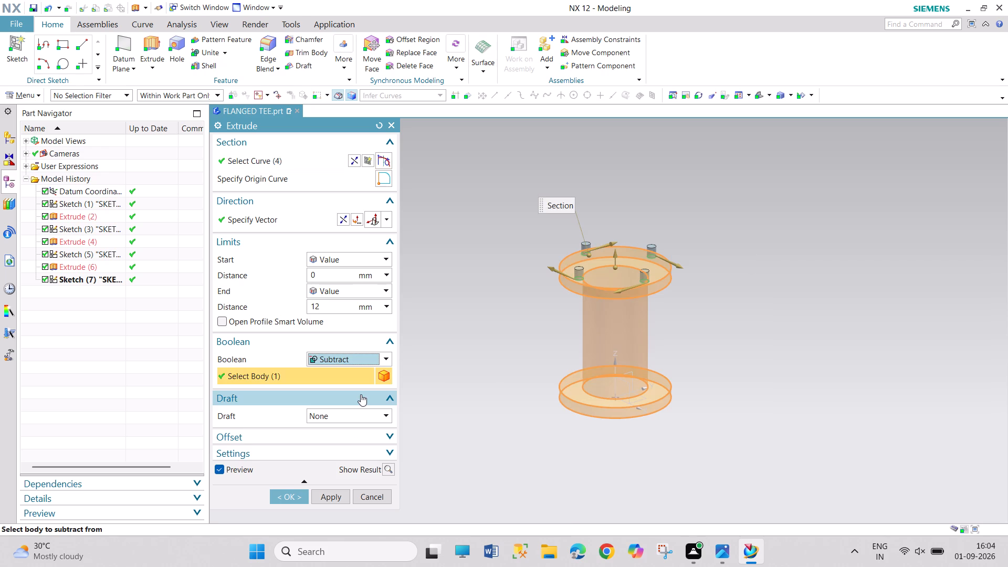
pyautogui.click(365, 261)
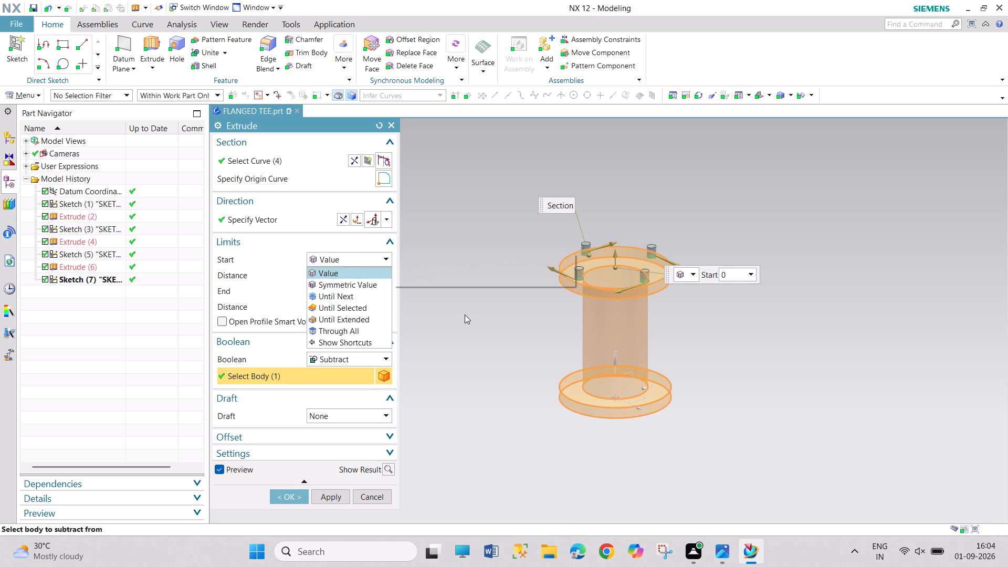
pyautogui.click(465, 314)
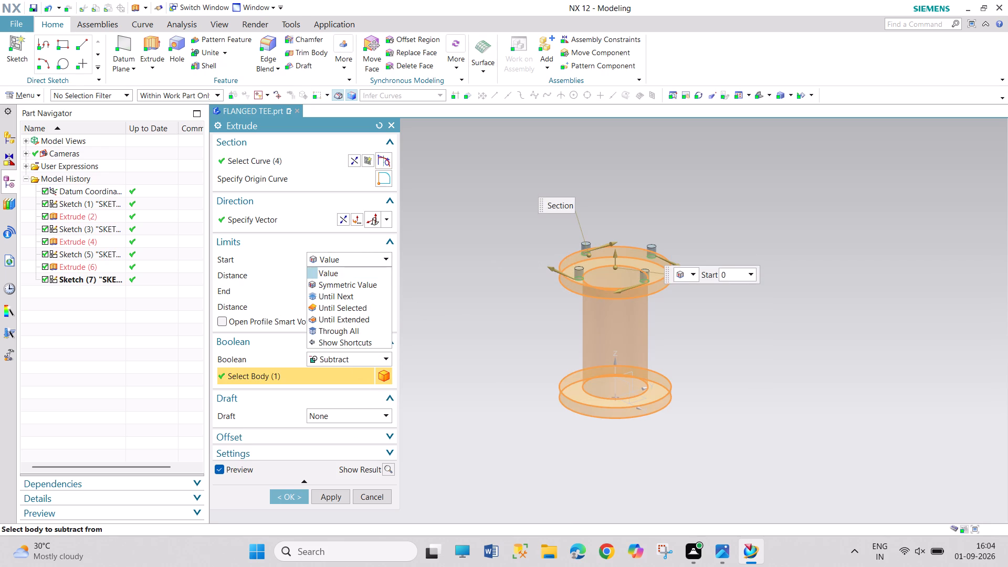
pyautogui.doubleClick(333, 311)
pyautogui.write('100')
pyautogui.press('Return')
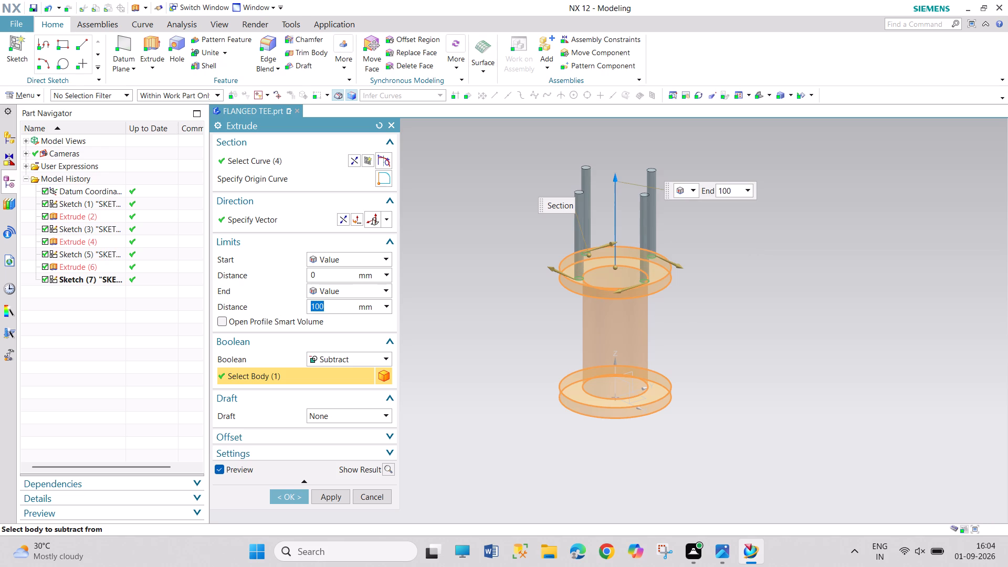
pyautogui.click(341, 223)
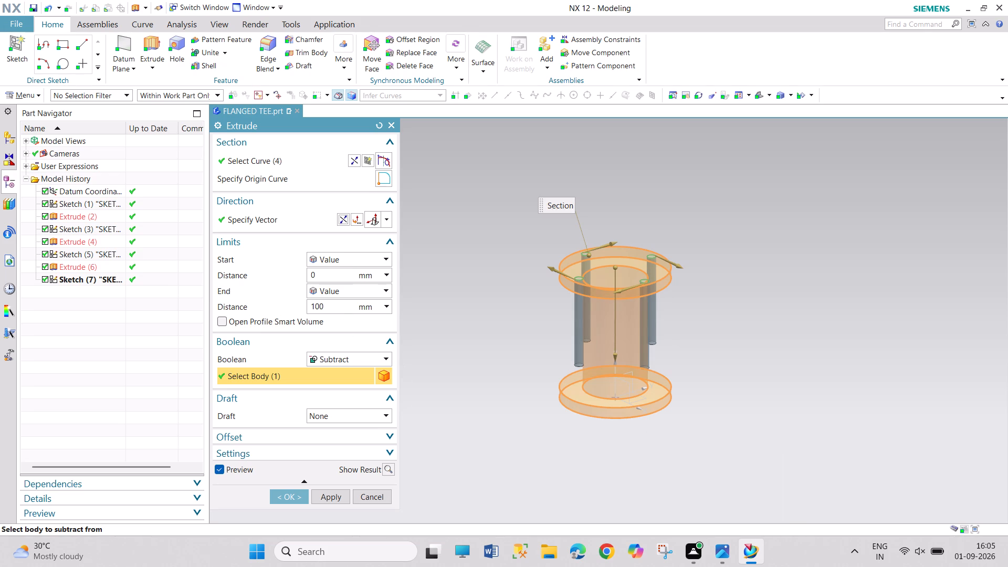
pyautogui.doubleClick(336, 307)
pyautogui.write('150')
pyautogui.press('Return')
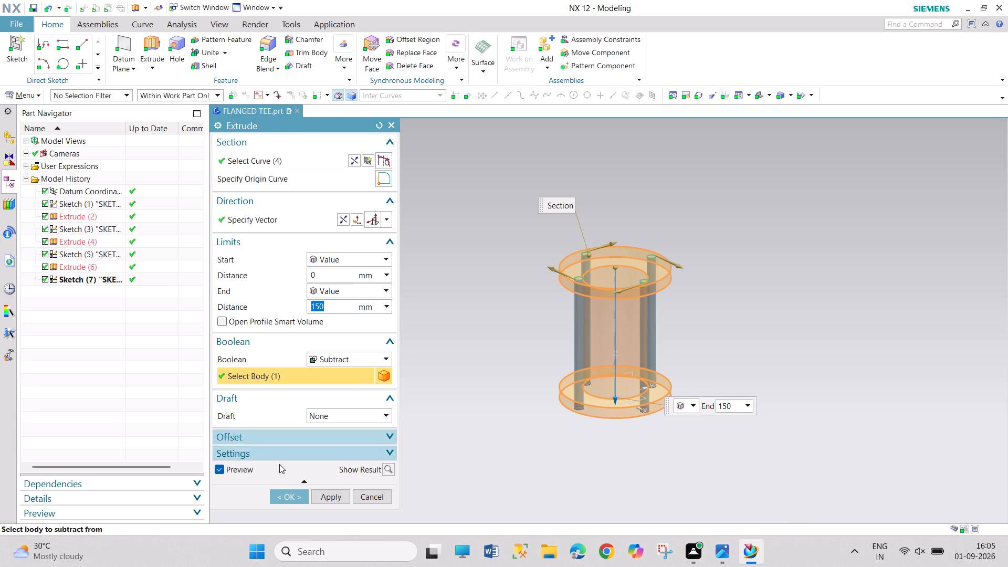
pyautogui.click(287, 499)
# Start a task-environment sketch on the XZ plane of the datum coordinate system.
pyautogui.moveTo(513, 419); pyautogui.dragTo(540, 438, button='middle')
pyautogui.scroll(1, 535, 435)
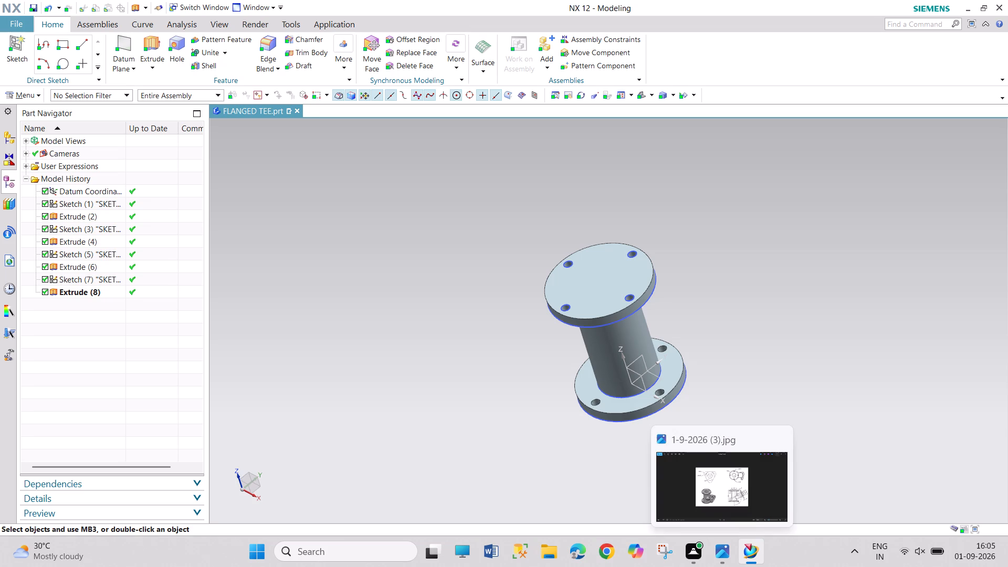
pyautogui.click(35, 92)
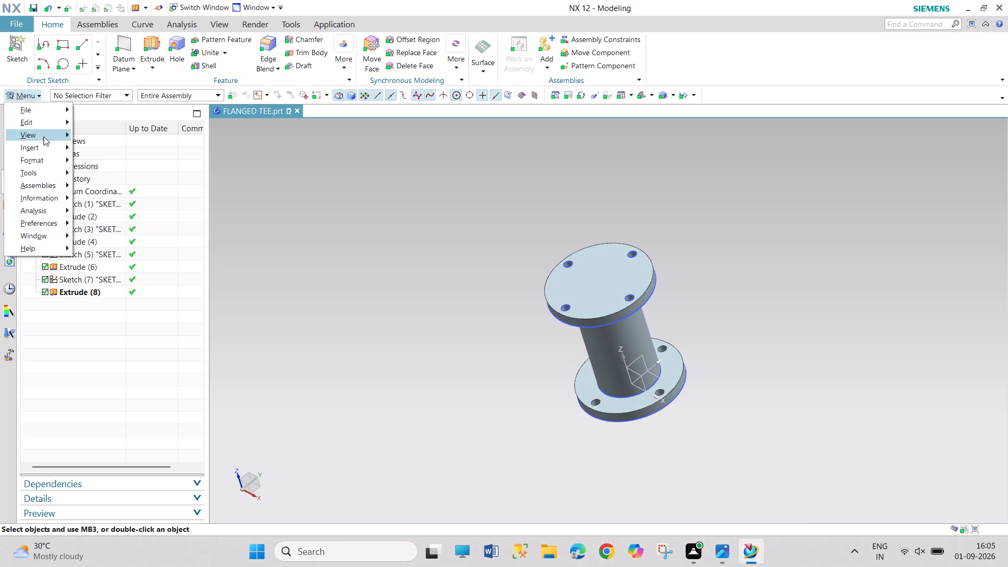
pyautogui.click(45, 145)
pyautogui.click(84, 159)
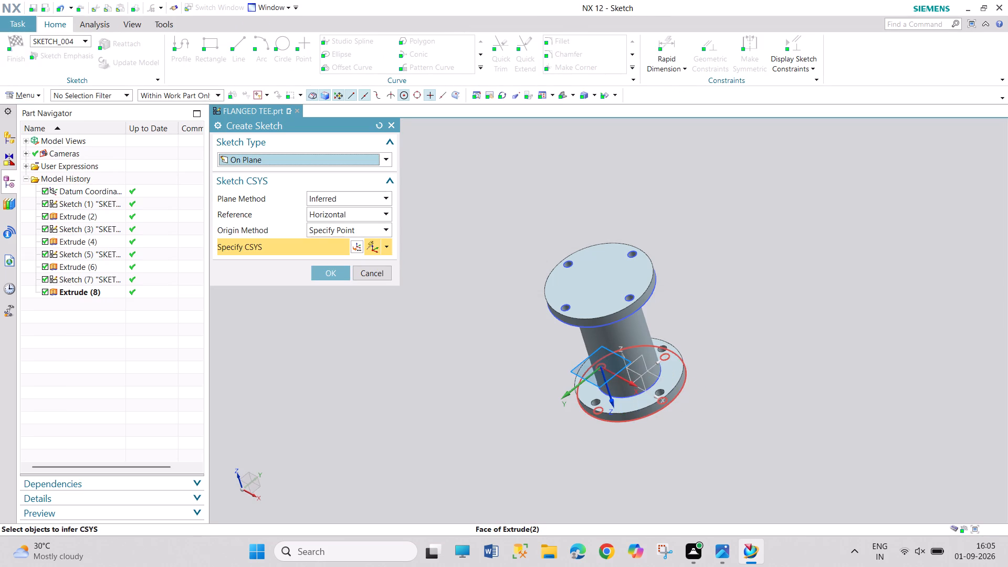
pyautogui.moveTo(563, 401); pyautogui.dragTo(611, 396, button='middle')
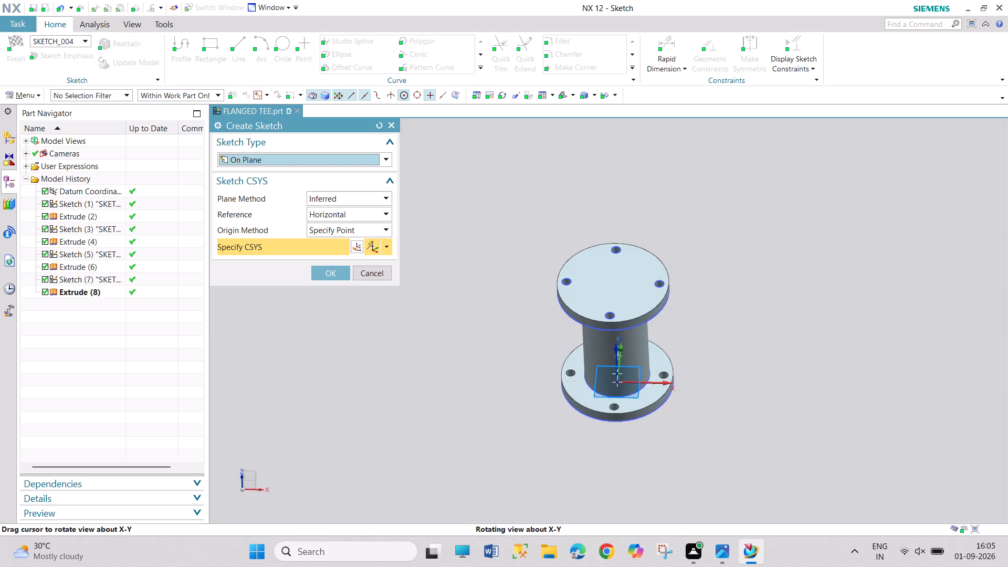
pyautogui.moveTo(611, 396); pyautogui.dragTo(611, 398, button='middle')
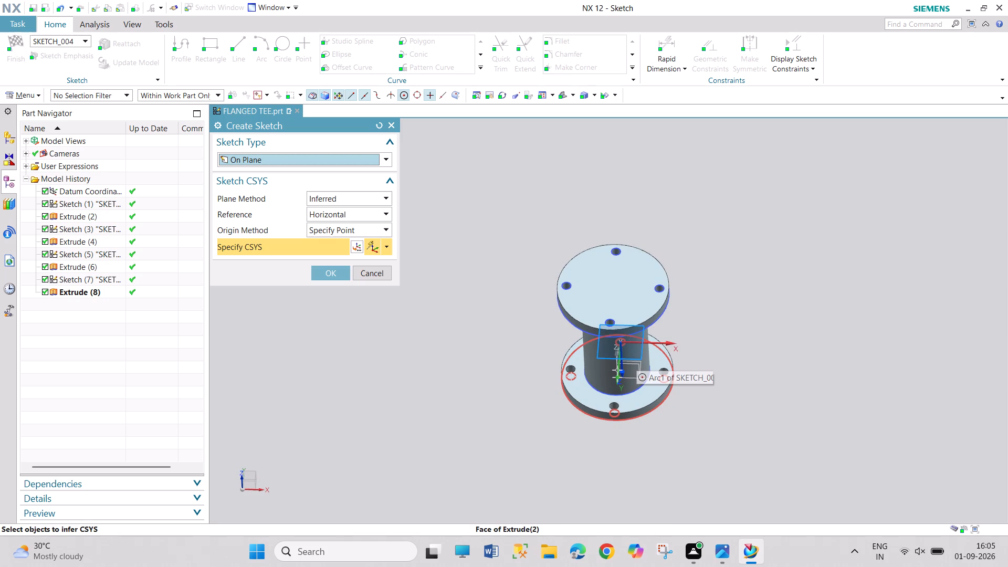
pyautogui.moveTo(618, 417); pyautogui.dragTo(621, 391, button='middle')
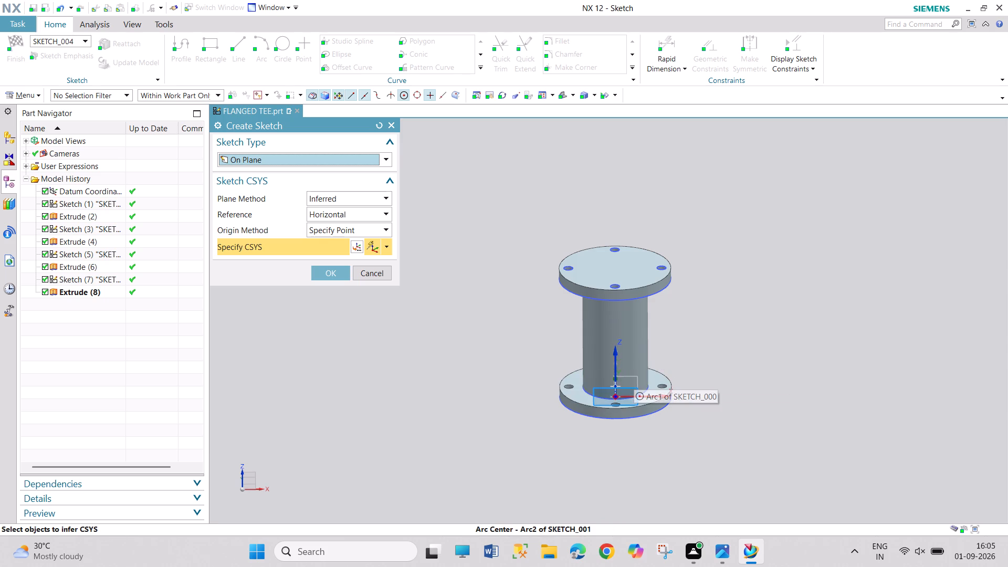
pyautogui.moveTo(663, 407); pyautogui.dragTo(621, 408, button='middle')
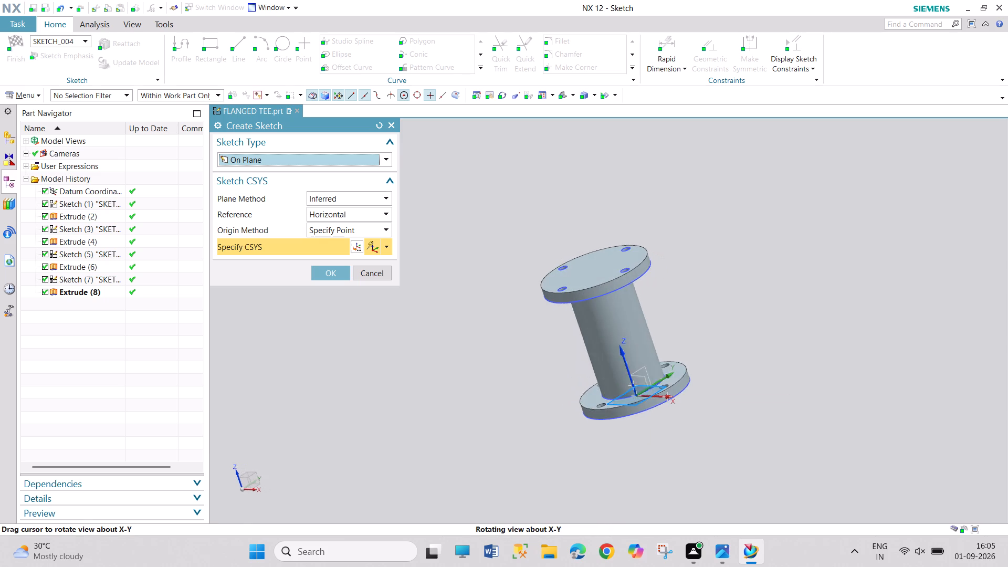
pyautogui.moveTo(621, 408); pyautogui.dragTo(623, 410, button='middle')
pyautogui.click(644, 379)
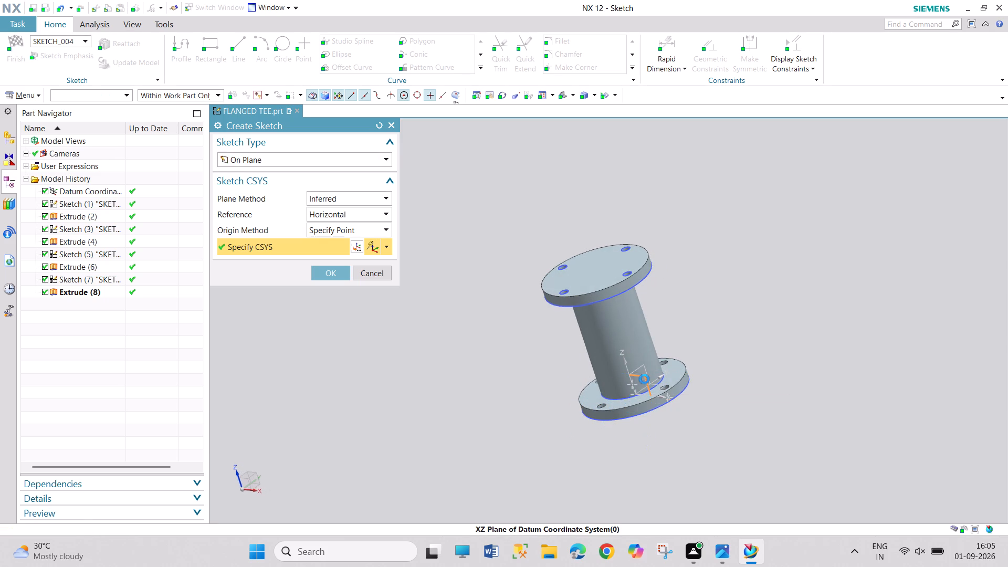
pyautogui.click(333, 273)
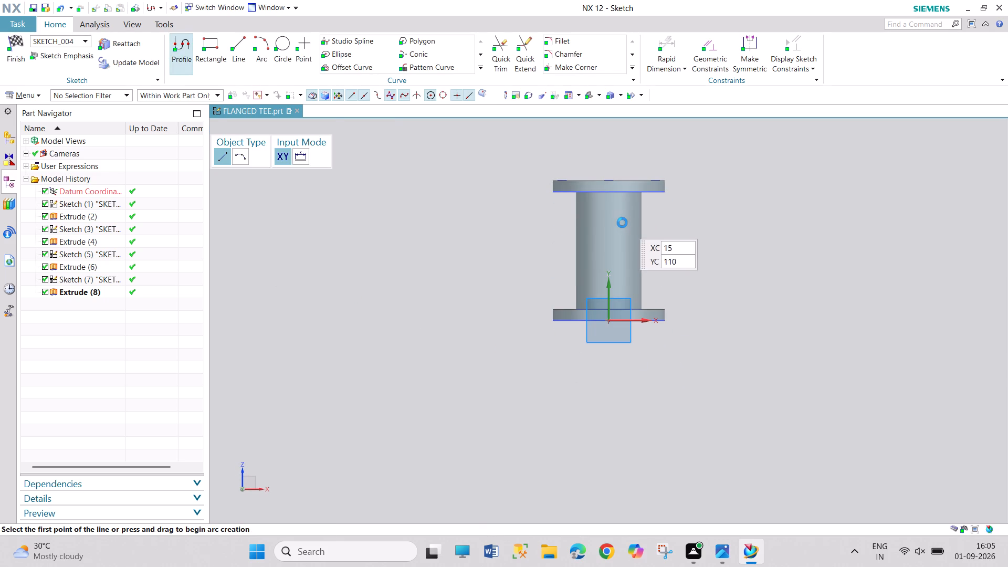
# Draw a line about 117 mm long at about 26°, starting on the pipe axis about 62 mm above the origin and rising outward past the pipe wall.
pyautogui.scroll(-2, 621, 226)
pyautogui.scroll(3, 618, 227)
pyautogui.scroll(1, 656, 156)
pyautogui.scroll(-2, 649, 165)
pyautogui.scroll(2, 658, 160)
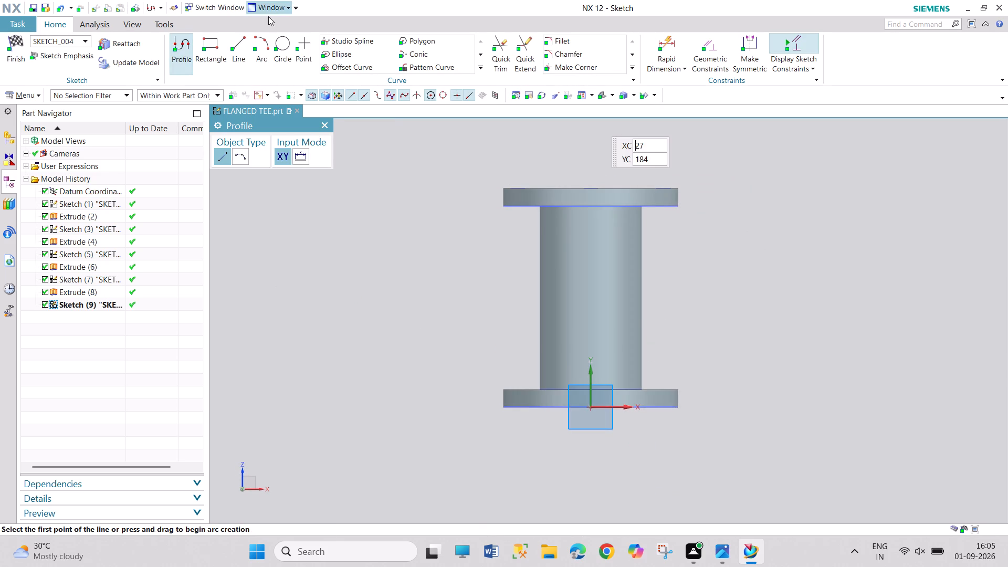
pyautogui.click(236, 45)
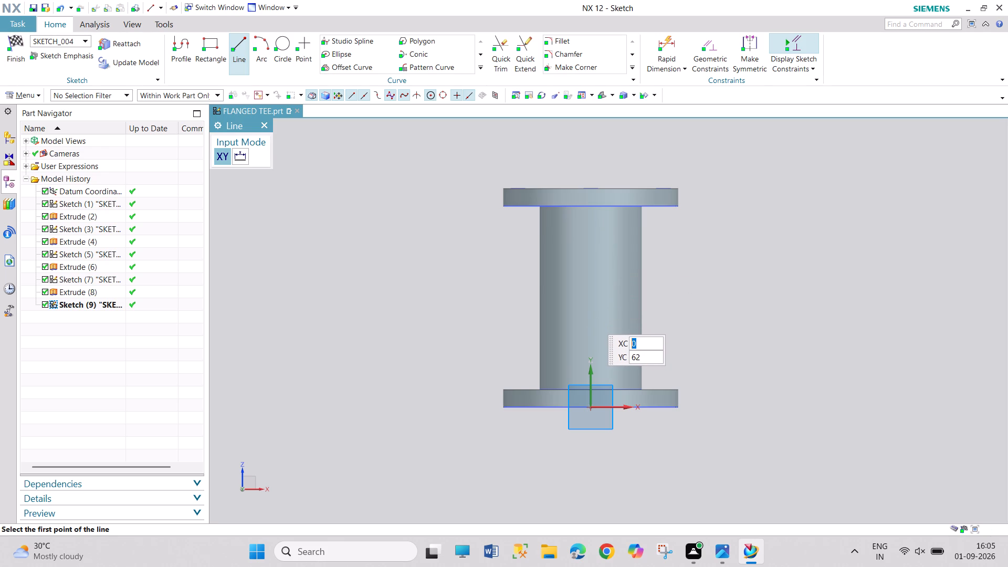
pyautogui.click(591, 317)
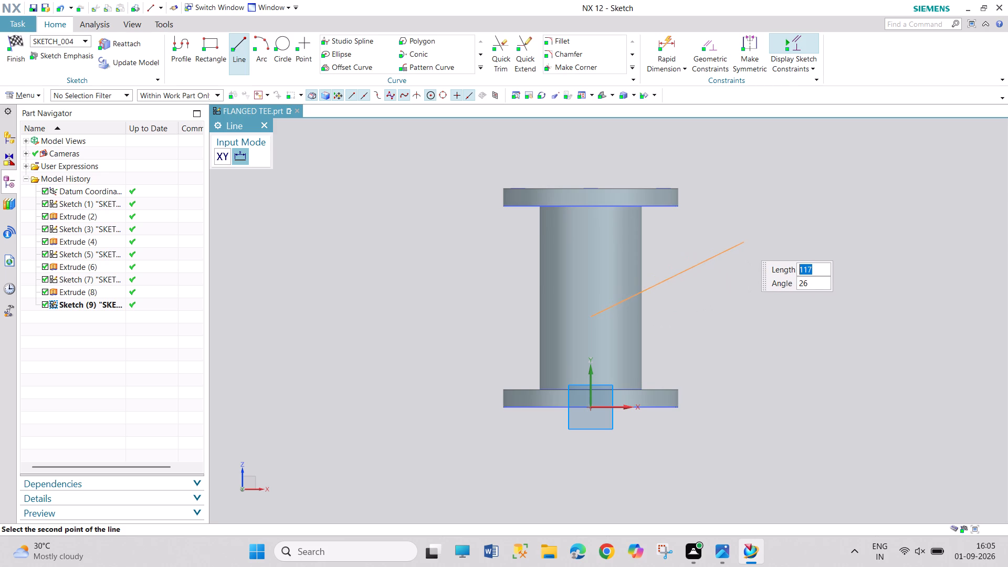
pyautogui.click(744, 243)
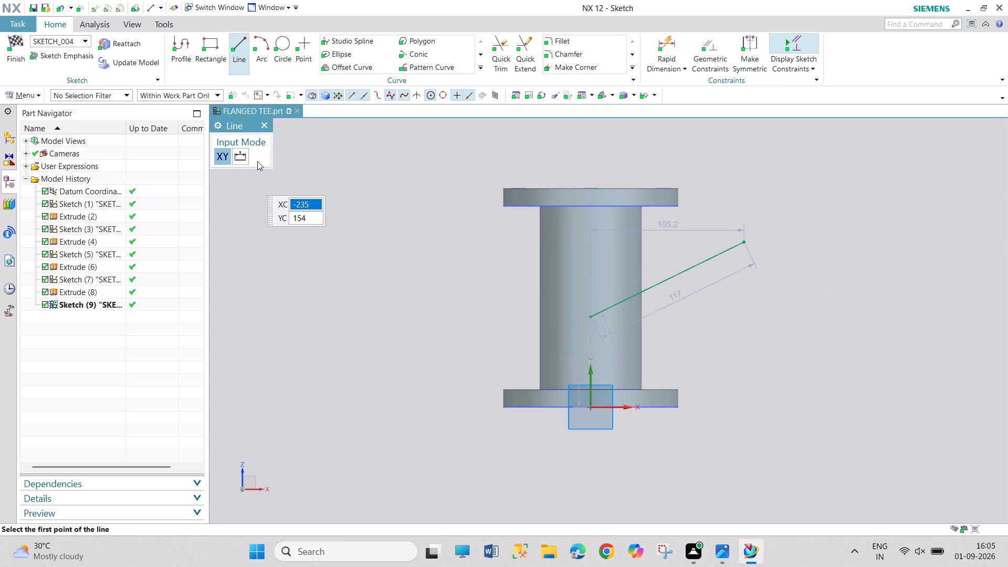
pyautogui.click(266, 124)
# Move the slanted line's length dimension above the top flange and set the length to 120 mm.
pyautogui.moveTo(671, 298); pyautogui.dragTo(671, 297)
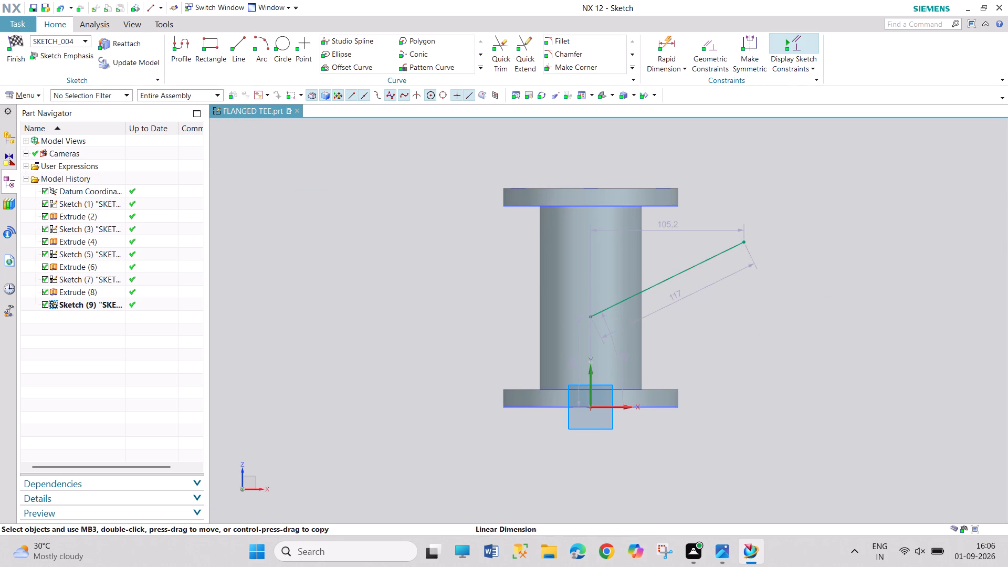
pyautogui.moveTo(671, 297); pyautogui.dragTo(583, 142)
pyautogui.doubleClick(592, 141)
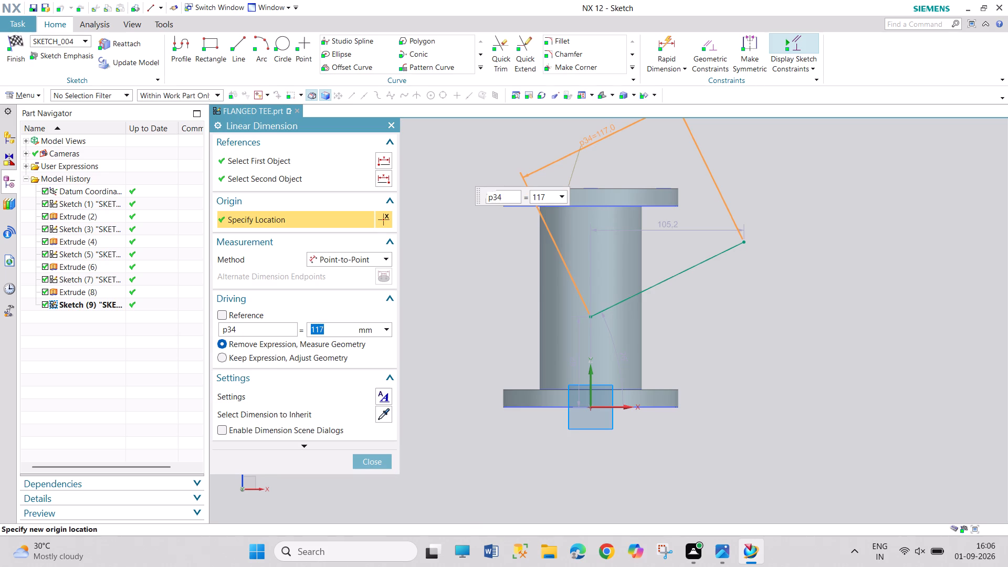
pyautogui.write('120')
pyautogui.press('Return')
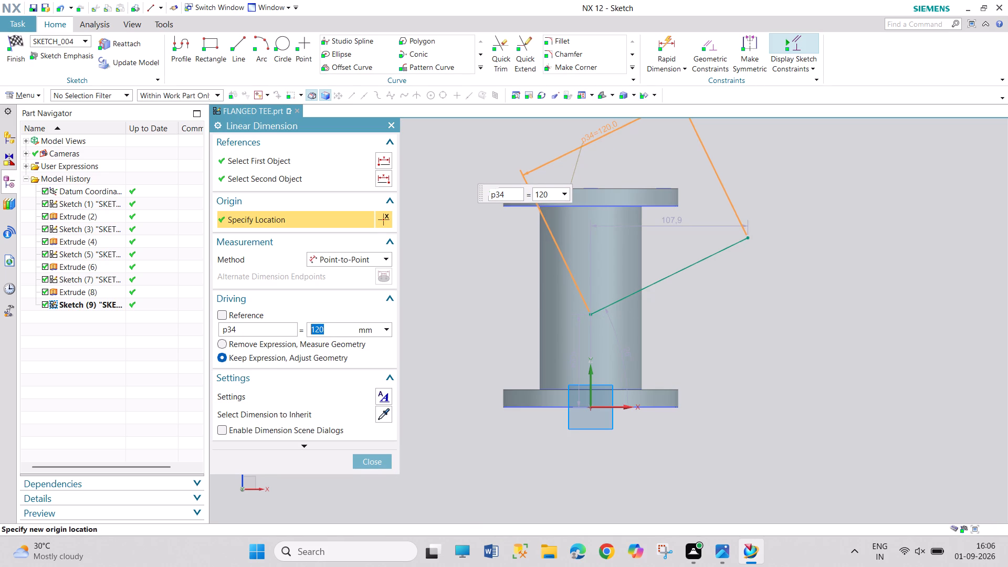
# Move the automatic 26° angle dimension outward past the pipe wall and the lower endpoint's height dimension to the pipe's opposite side.
pyautogui.click(373, 464)
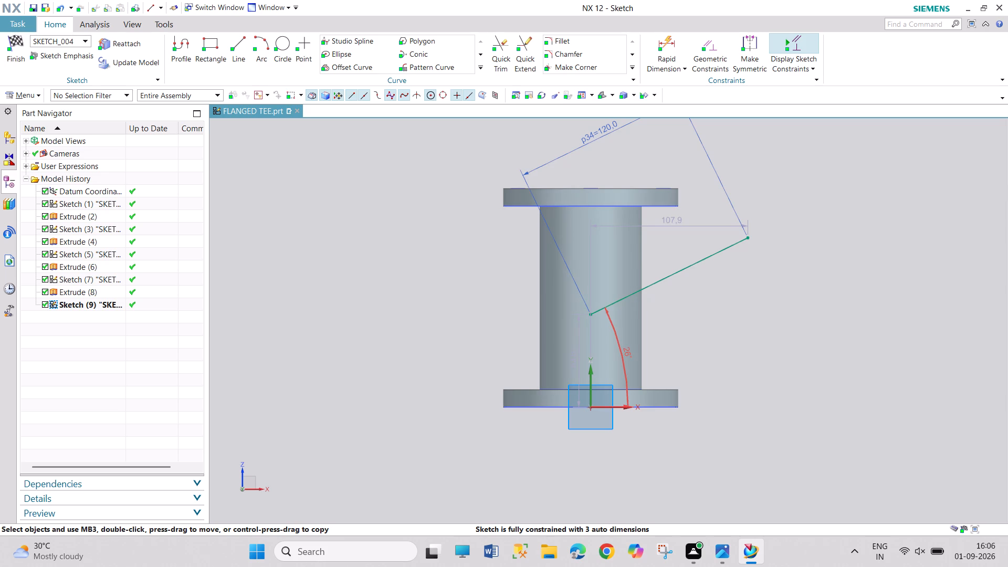
pyautogui.moveTo(620, 353); pyautogui.dragTo(724, 327)
pyautogui.moveTo(574, 359); pyautogui.dragTo(573, 359)
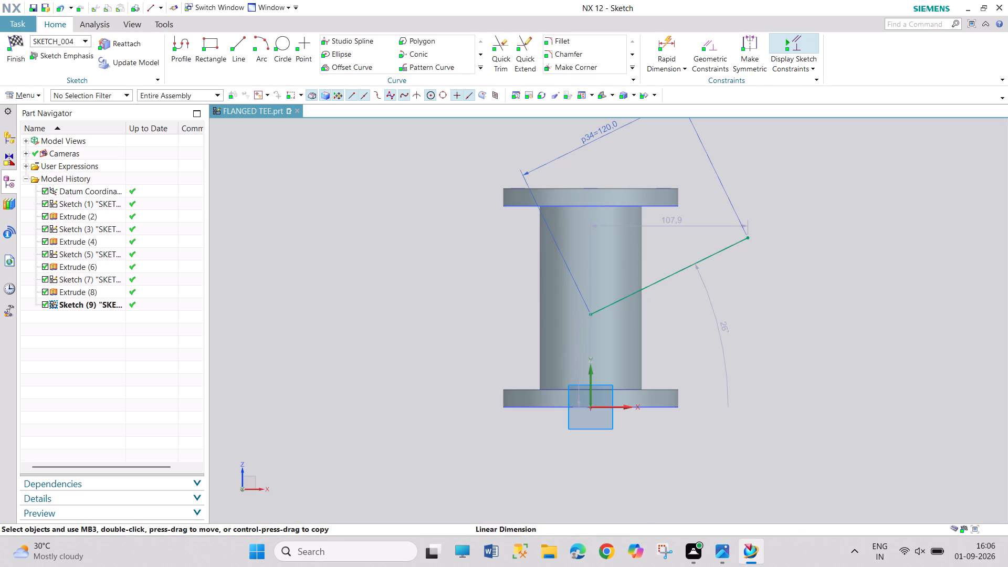
pyautogui.moveTo(573, 359); pyautogui.dragTo(346, 362)
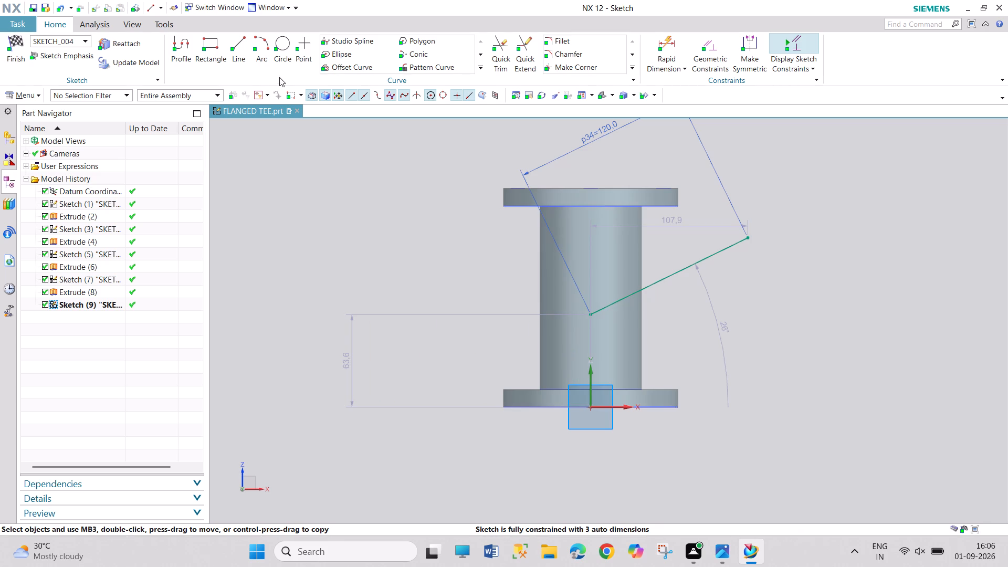
# Dimension the slanted line's lower endpoint 38 mm above the bottom flange's upper face, with the dimension placed clear of the pipe.
pyautogui.click(660, 46)
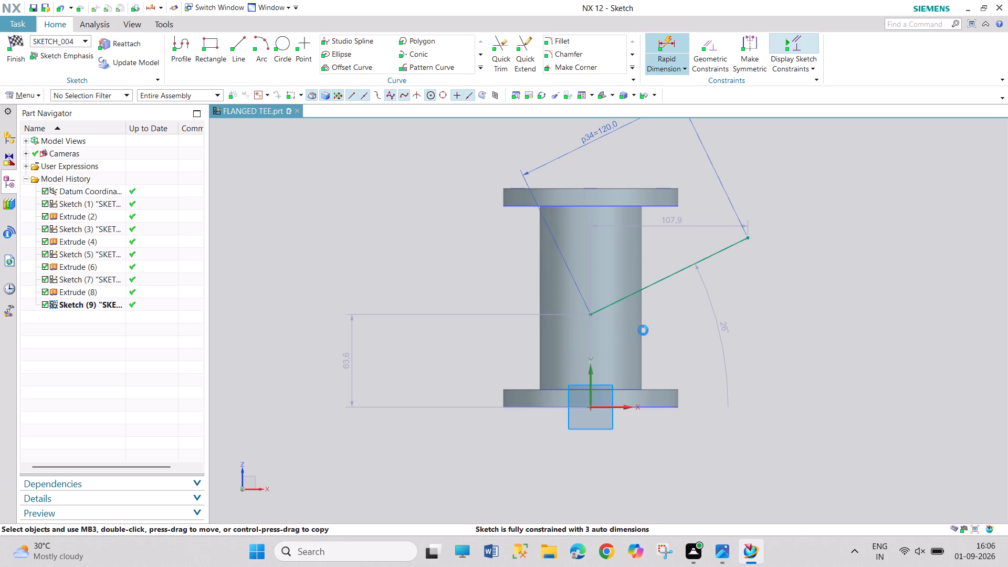
pyautogui.click(589, 314)
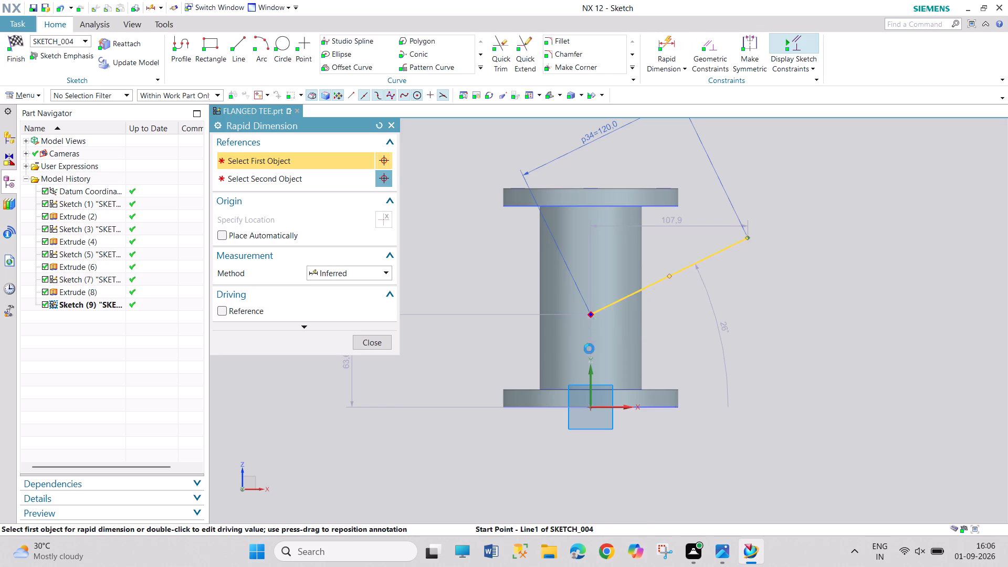
pyautogui.click(592, 392)
pyautogui.click(457, 364)
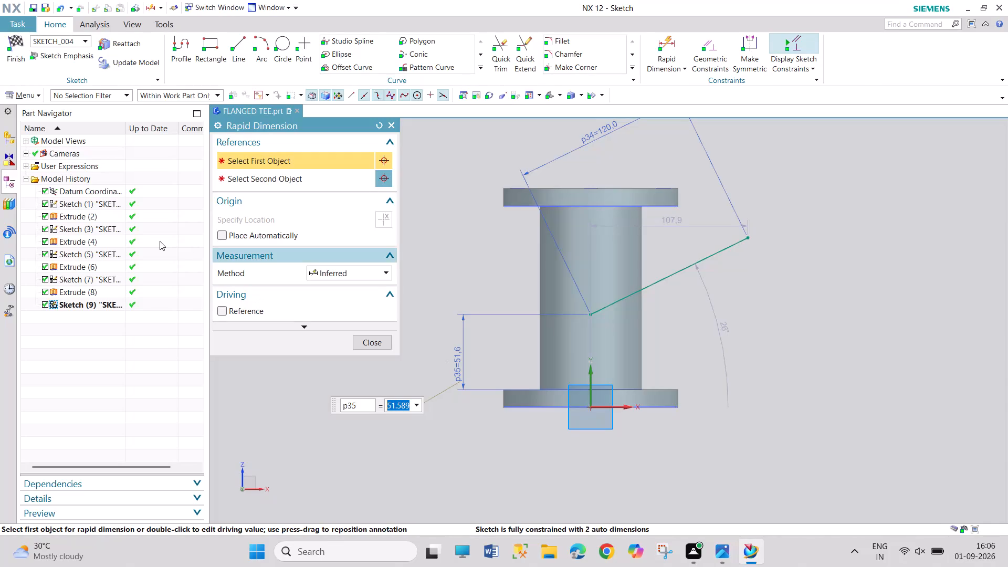
pyautogui.write('38')
pyautogui.press('Return')
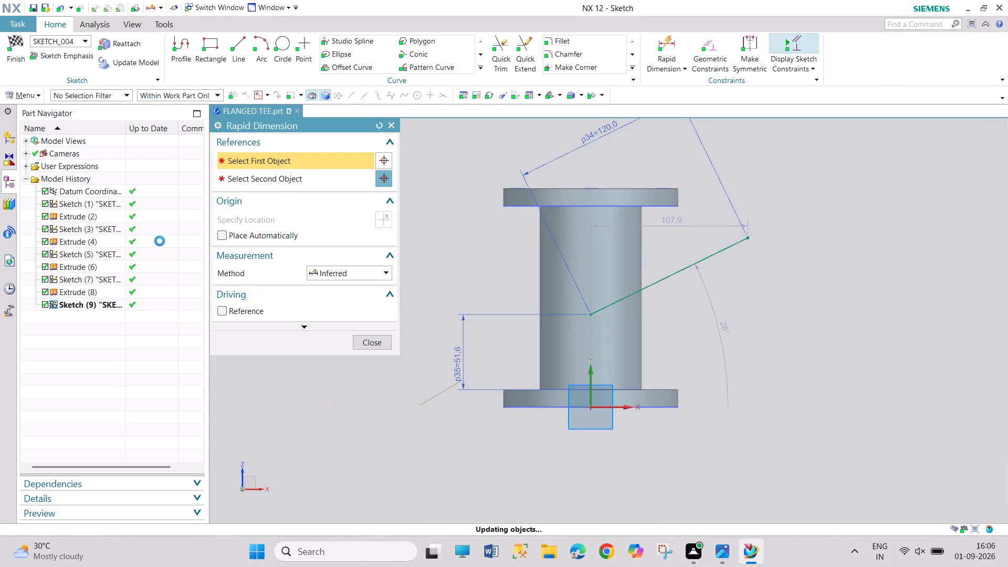
pyautogui.click(395, 129)
pyautogui.moveTo(454, 395); pyautogui.dragTo(425, 291)
pyautogui.moveTo(507, 450); pyautogui.dragTo(597, 506)
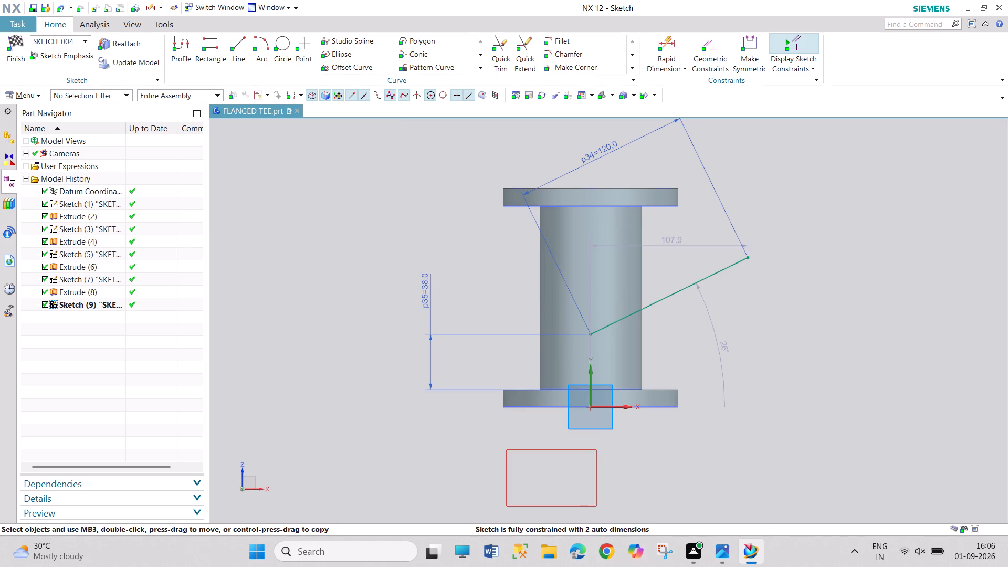
pyautogui.moveTo(537, 466); pyautogui.dragTo(613, 495)
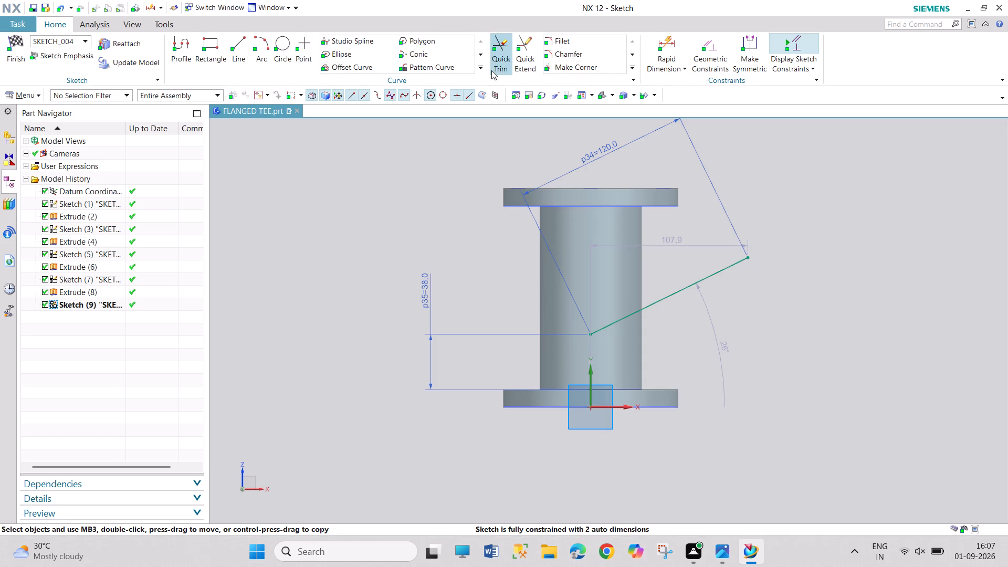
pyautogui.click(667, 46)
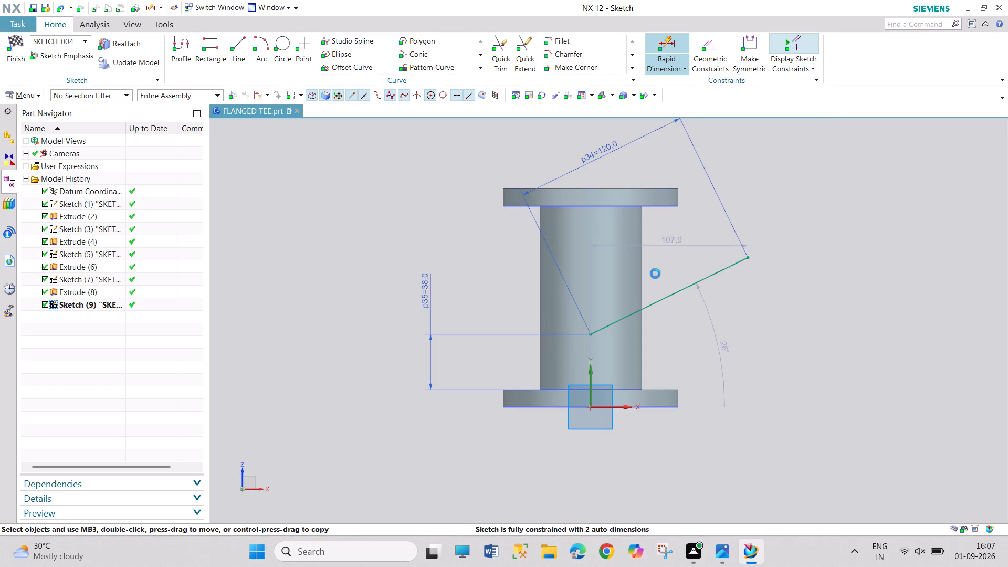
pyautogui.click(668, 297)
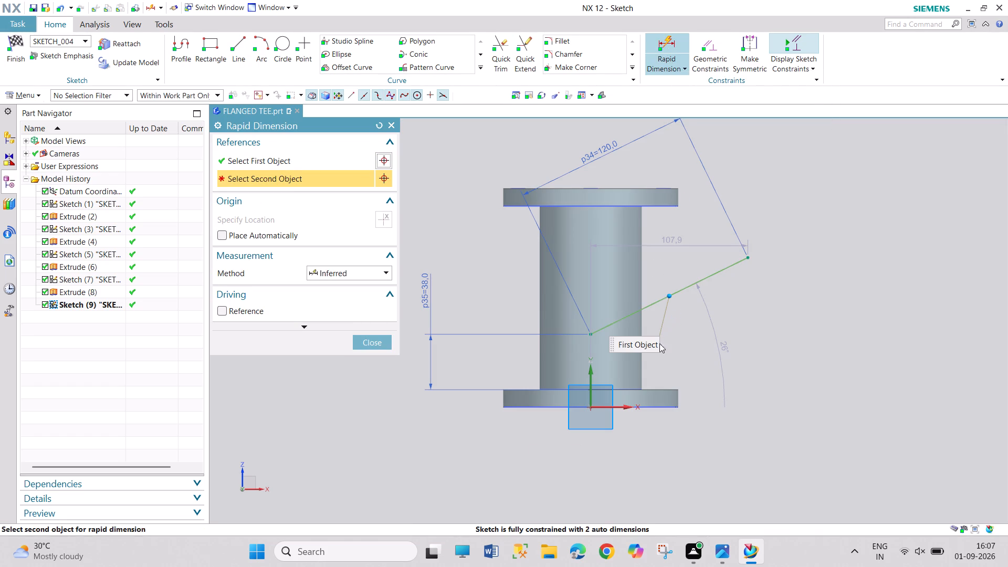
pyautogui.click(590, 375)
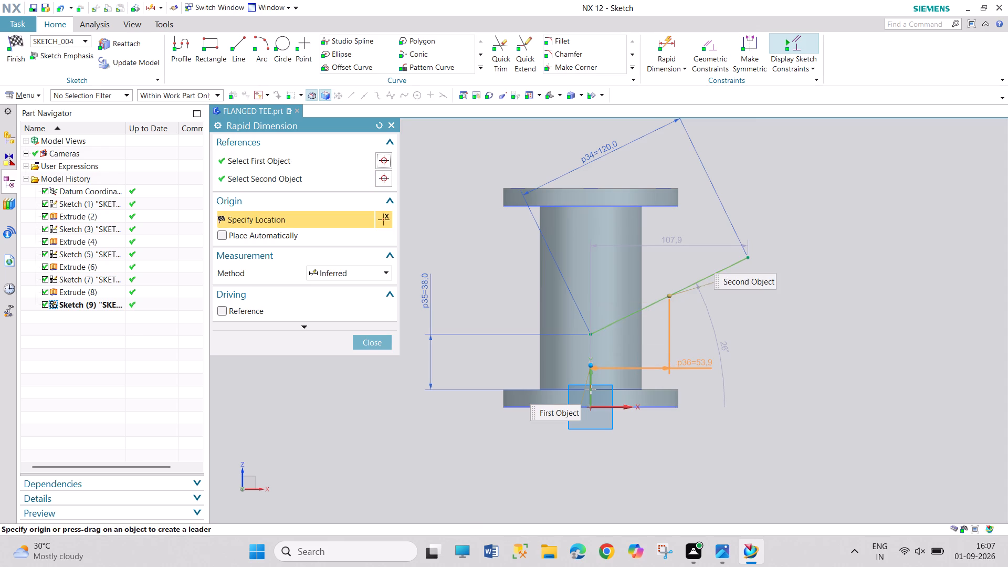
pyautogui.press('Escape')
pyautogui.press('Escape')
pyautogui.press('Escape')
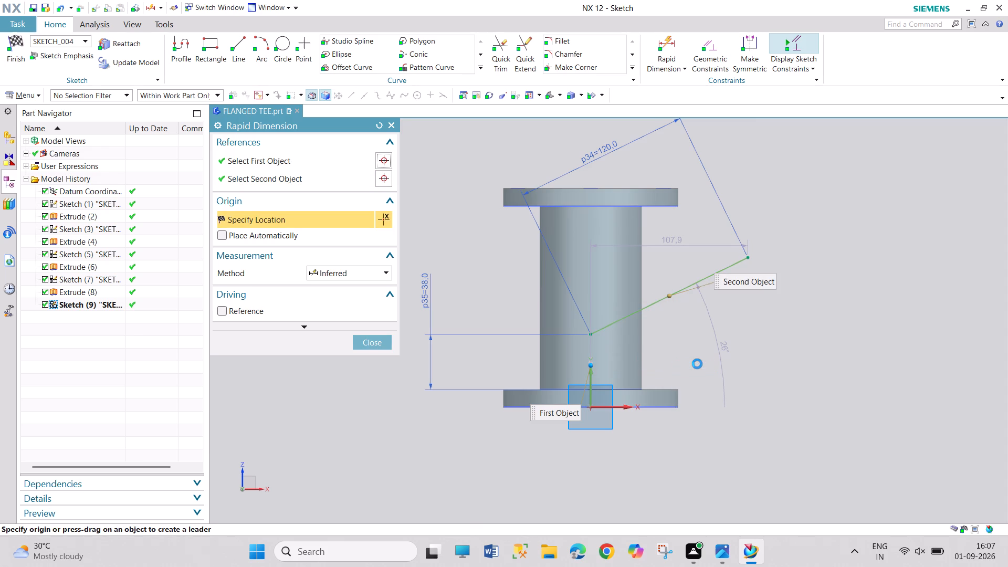
# Add an angular dimension of 115° between the sketch's vertical axis and the slanted line, placed outside the pipe wall.
pyautogui.click(665, 41)
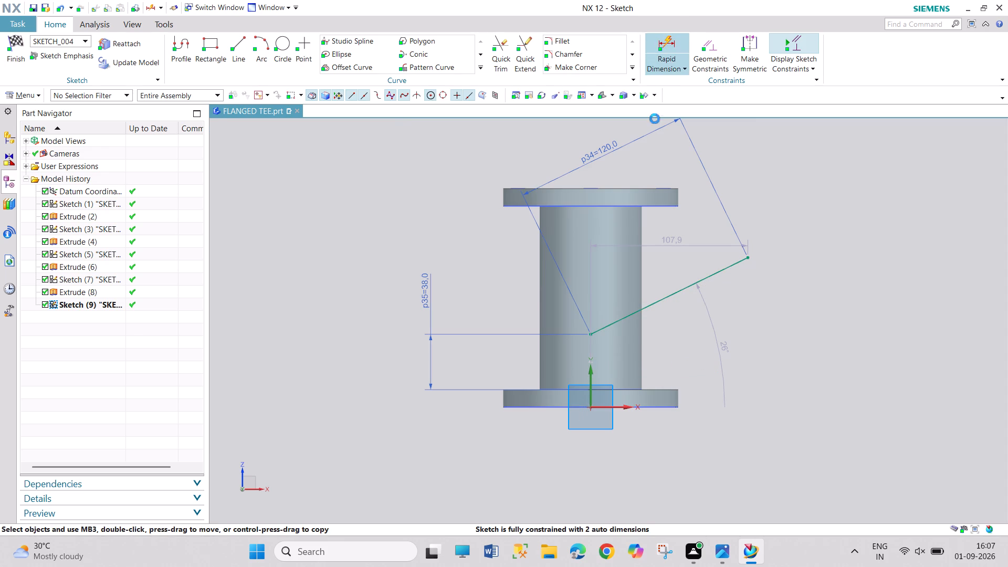
pyautogui.click(590, 378)
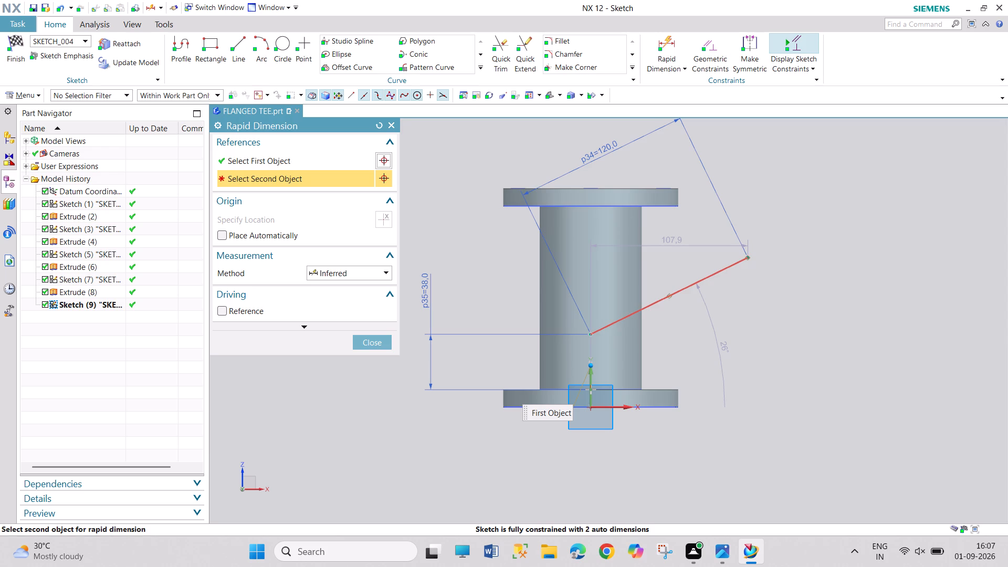
pyautogui.click(663, 297)
pyautogui.moveTo(686, 349); pyautogui.dragTo(692, 353)
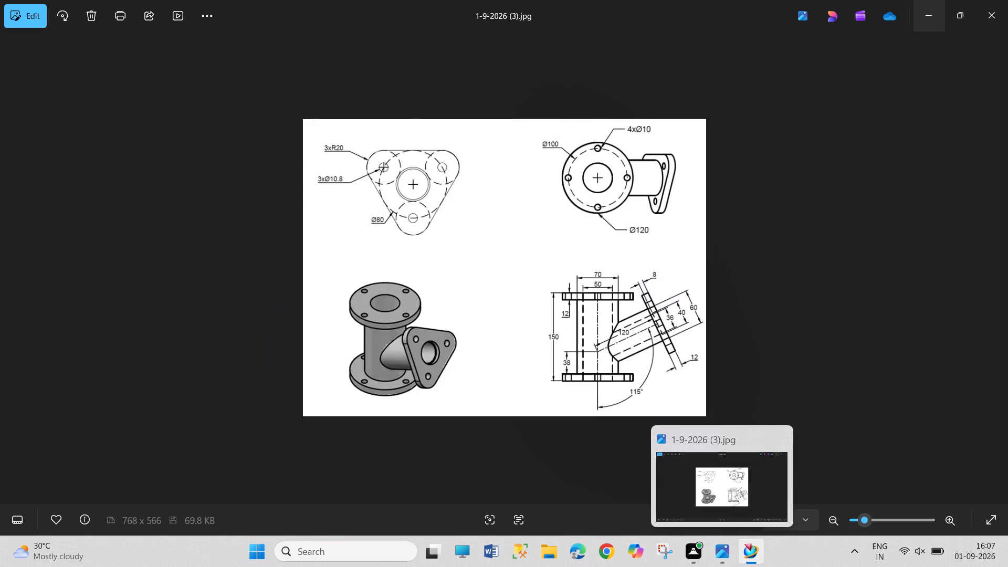
pyautogui.write('115')
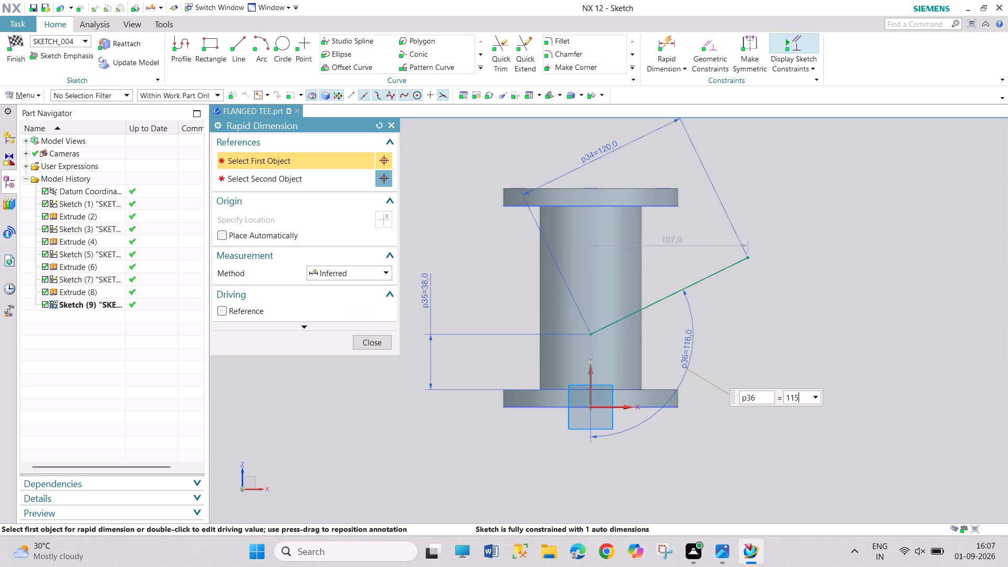
pyautogui.press('Return')
pyautogui.click(373, 341)
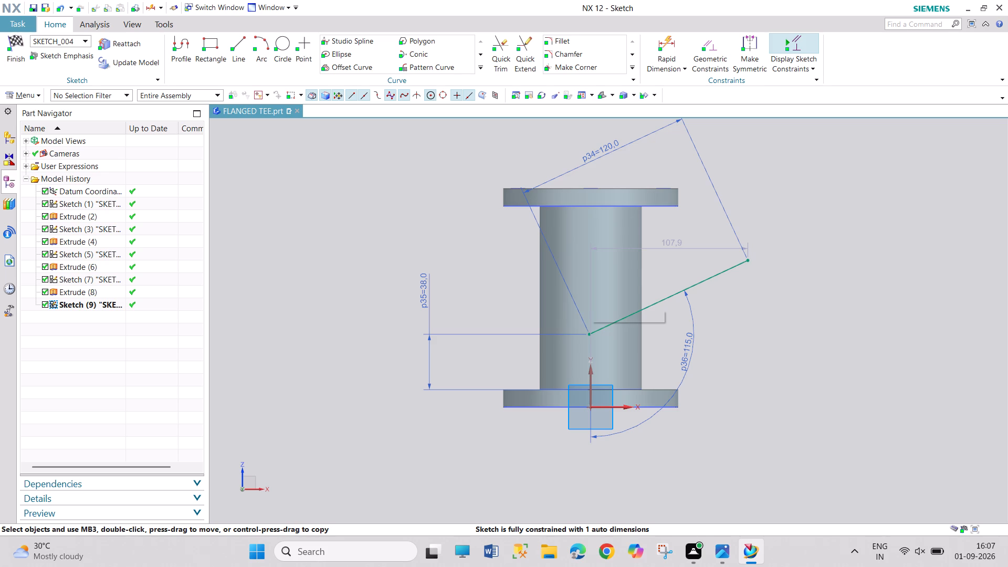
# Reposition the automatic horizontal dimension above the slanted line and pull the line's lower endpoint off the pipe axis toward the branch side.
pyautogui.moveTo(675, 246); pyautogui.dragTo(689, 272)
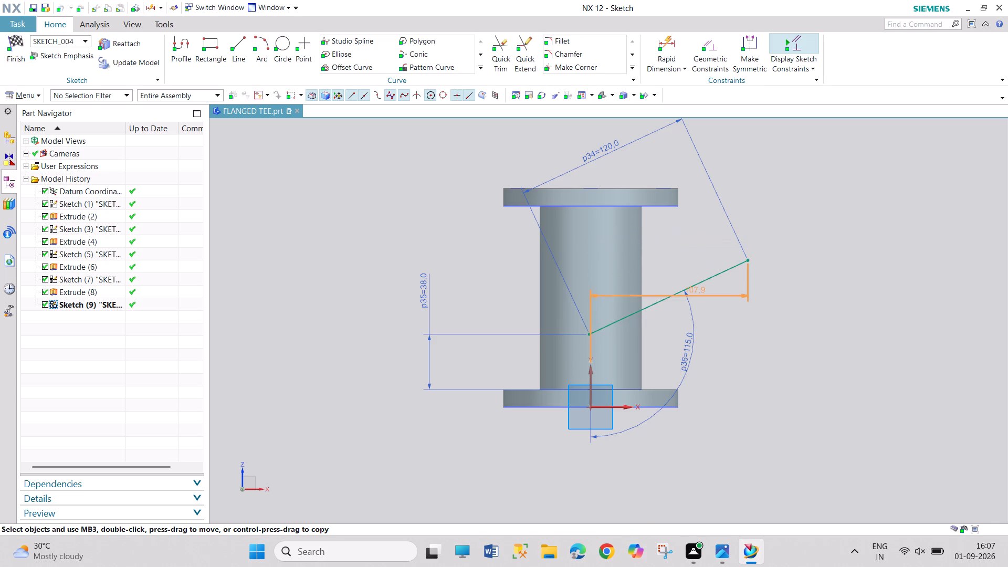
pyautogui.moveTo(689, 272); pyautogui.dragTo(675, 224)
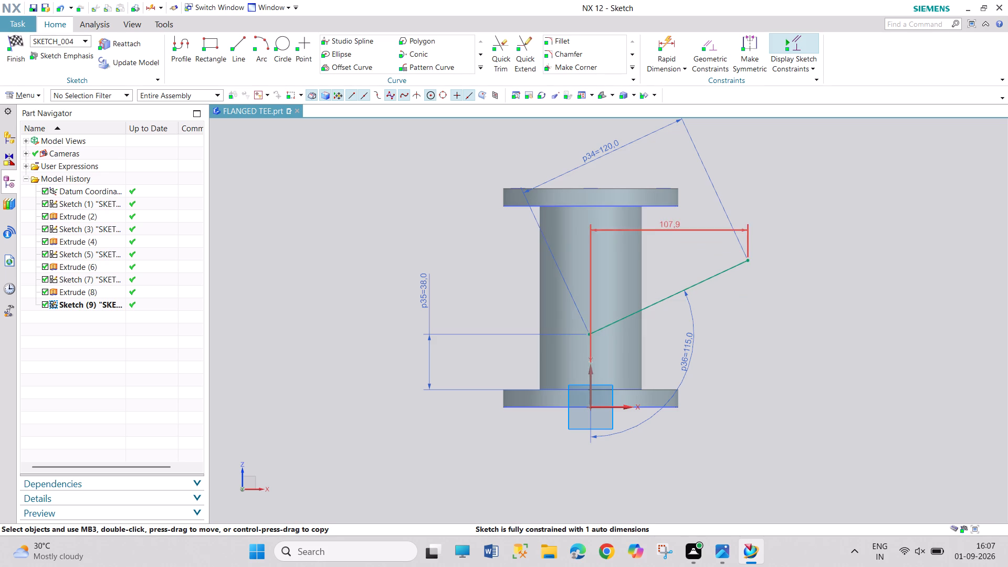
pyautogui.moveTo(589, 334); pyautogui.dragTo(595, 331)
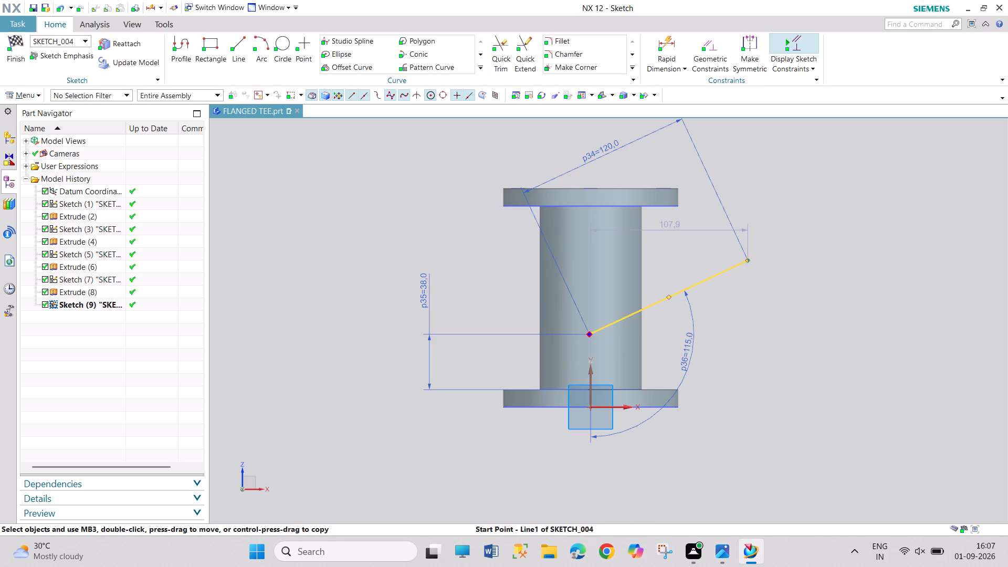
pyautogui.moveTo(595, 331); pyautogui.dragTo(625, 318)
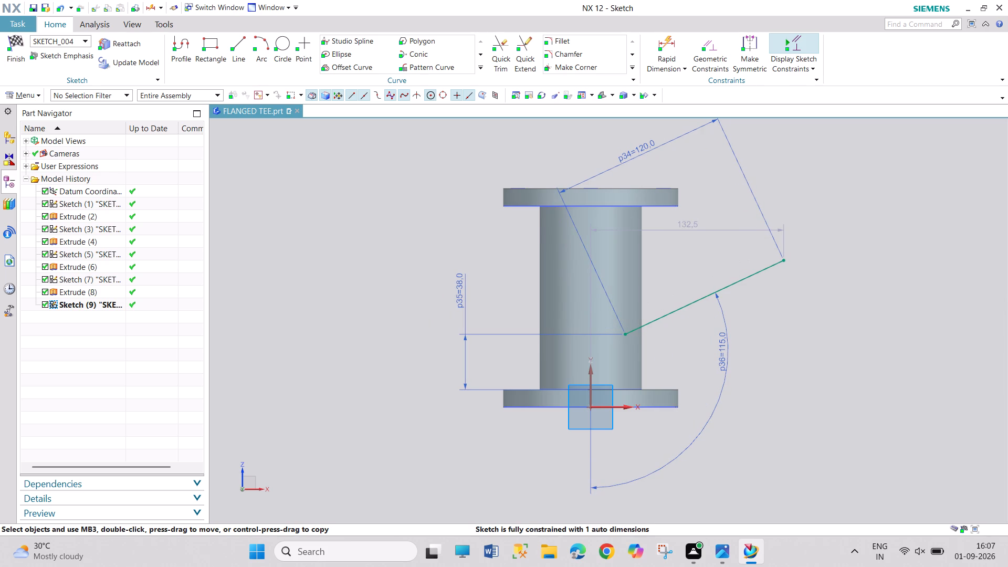
# Constrain the slanted line's lower endpoint to the sketch origin with a Vertical Alignment geometric constraint.
pyautogui.click(663, 359)
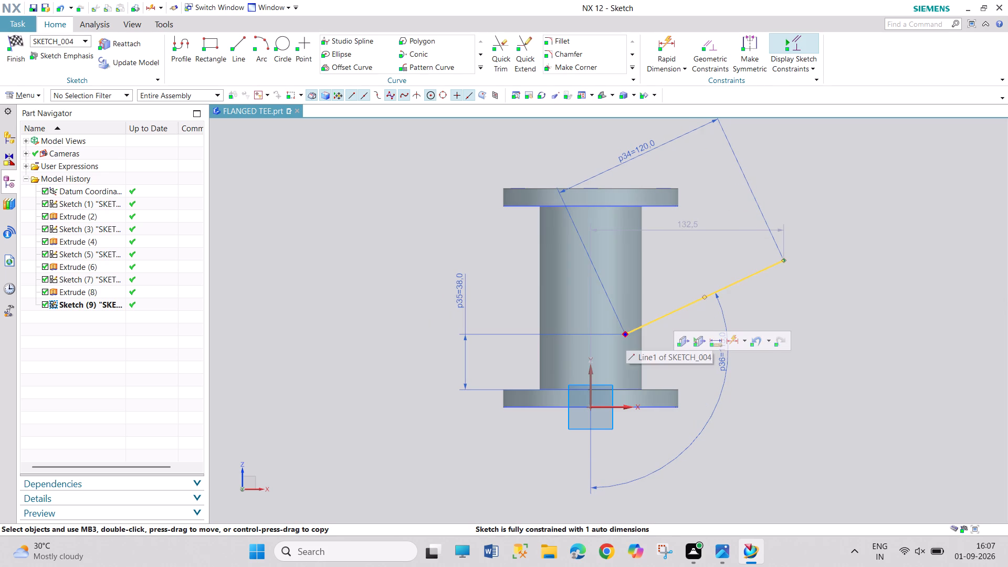
pyautogui.click(626, 336)
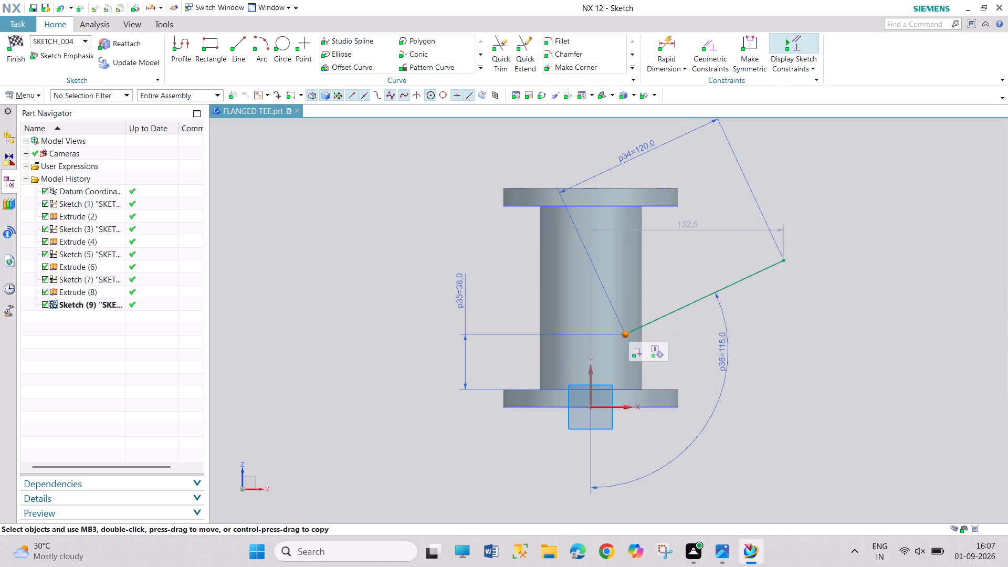
pyautogui.keyDown('ctrl'); pyautogui.click(590, 408); pyautogui.keyUp('ctrl')
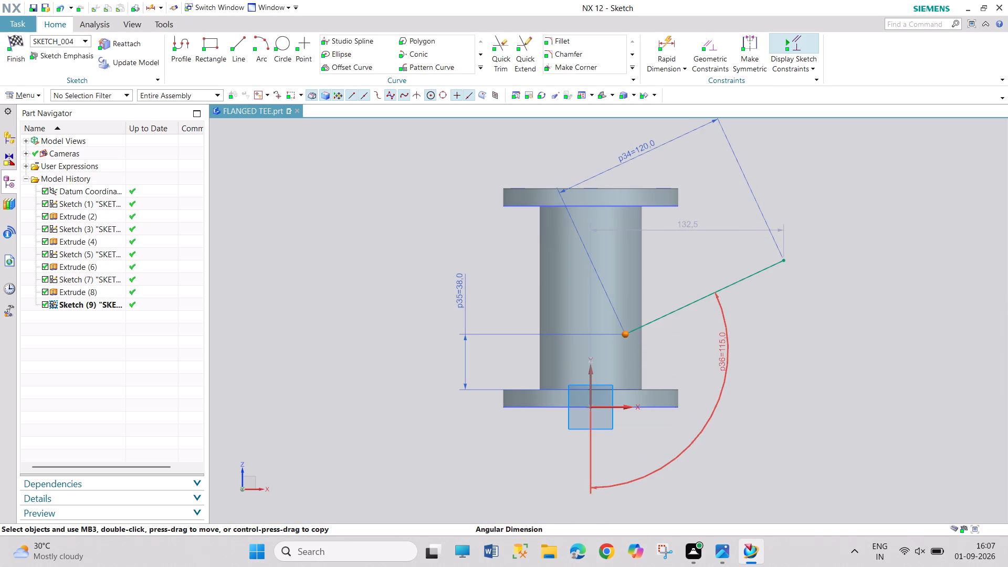
pyautogui.click(617, 430)
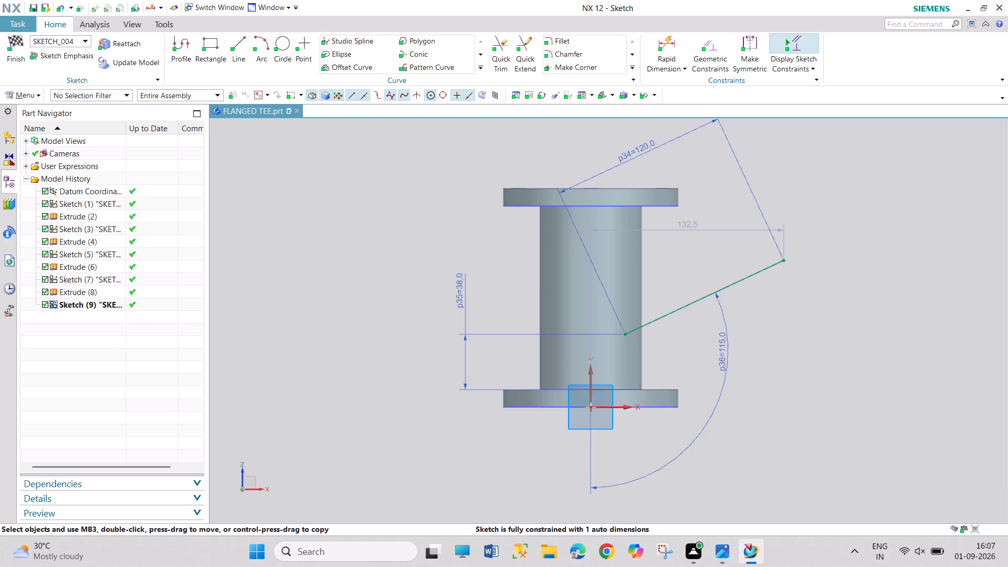
pyautogui.click(590, 407)
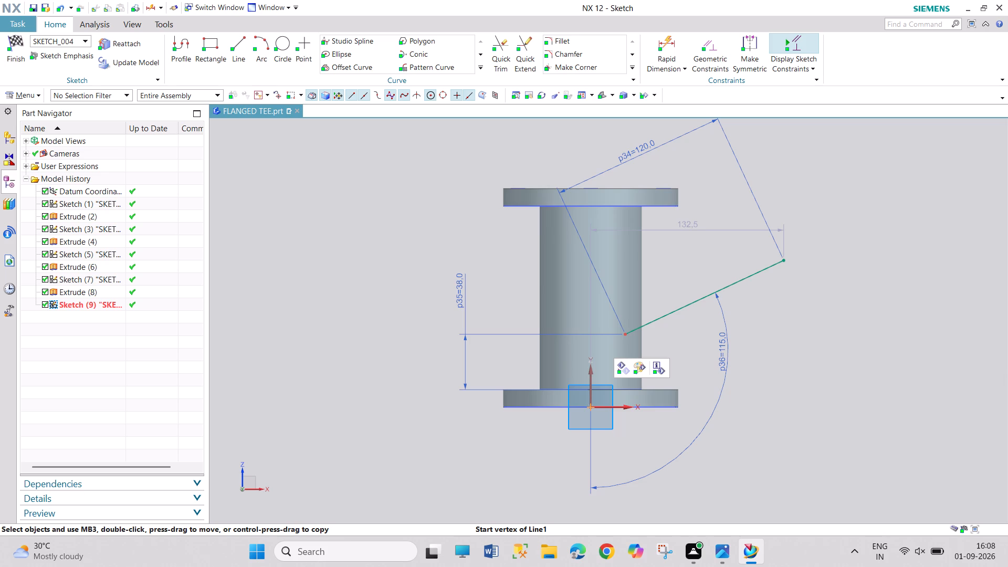
pyautogui.keyDown('ctrl'); pyautogui.click(625, 334); pyautogui.keyUp('ctrl')
pyautogui.click(626, 334)
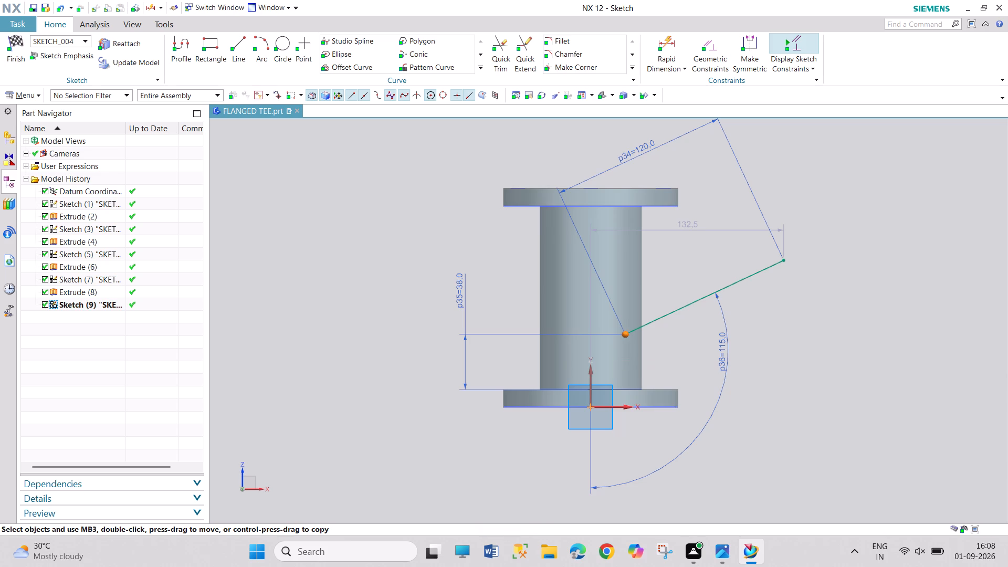
pyautogui.keyDown('ctrl'); pyautogui.click(591, 407); pyautogui.keyUp('ctrl')
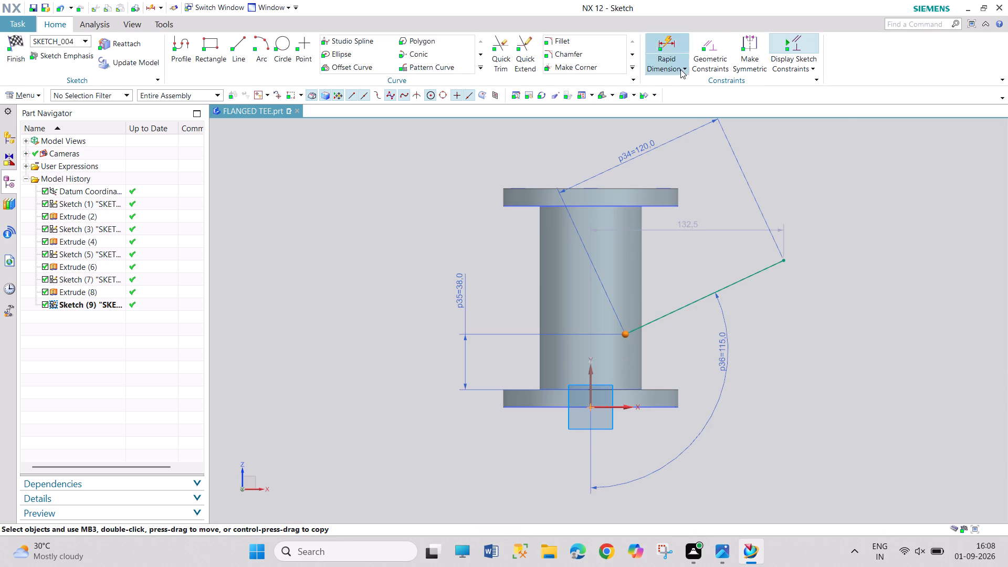
pyautogui.click(705, 45)
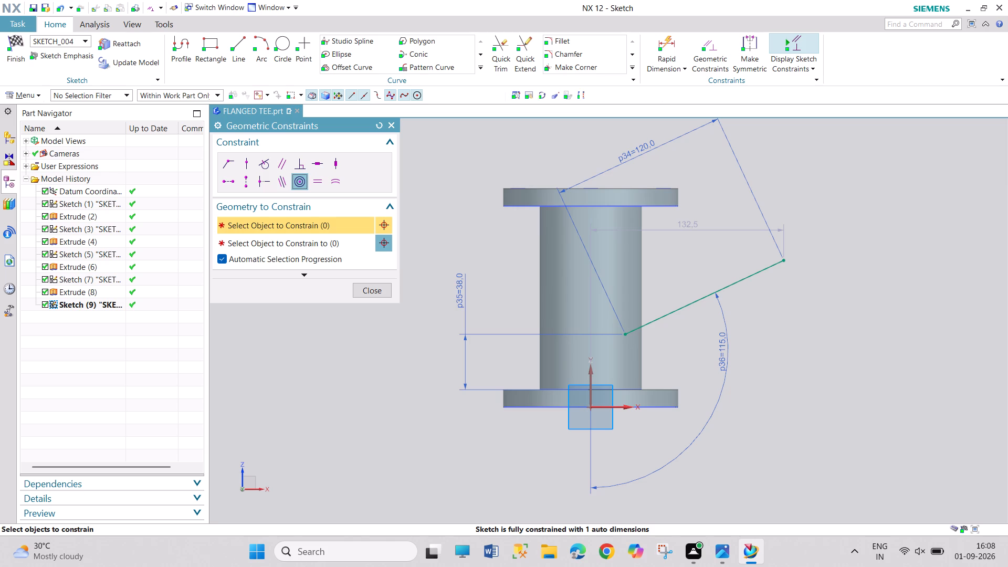
pyautogui.click(245, 182)
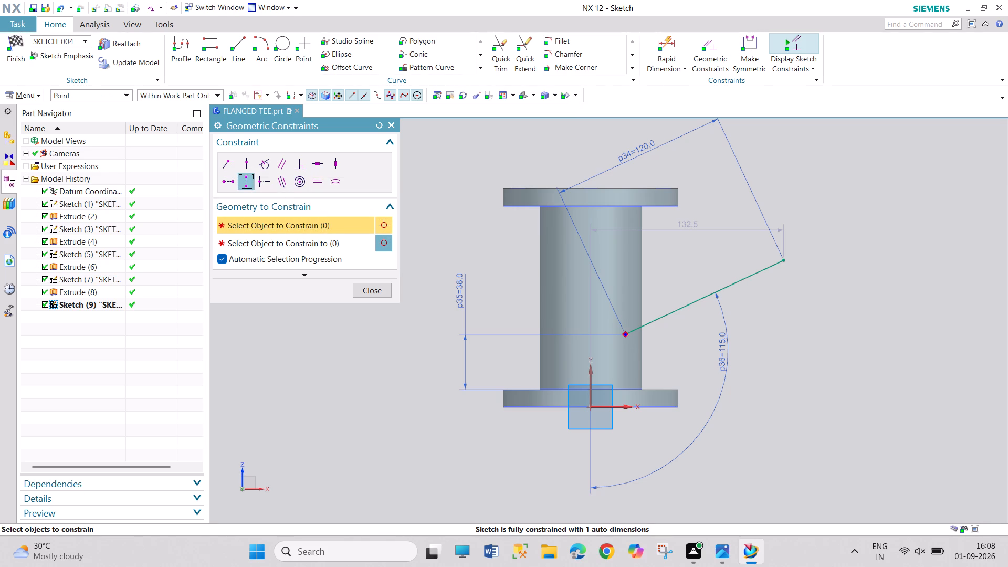
pyautogui.click(626, 332)
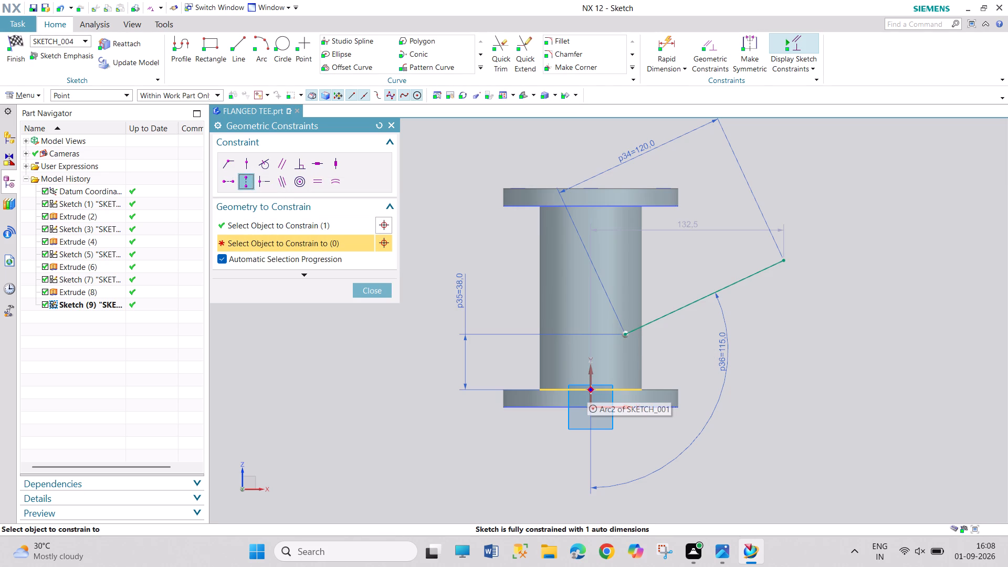
pyautogui.click(590, 409)
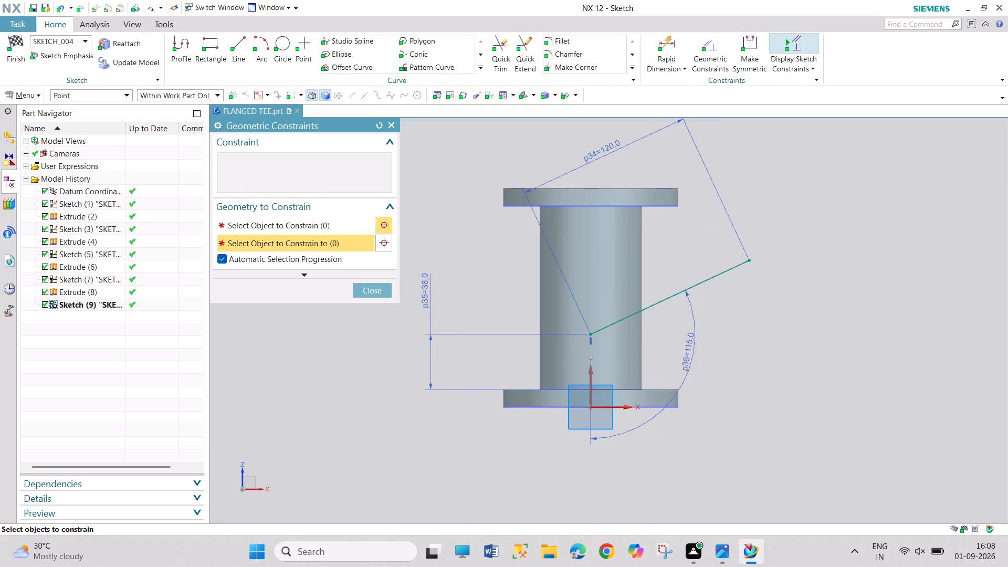
pyautogui.click(377, 291)
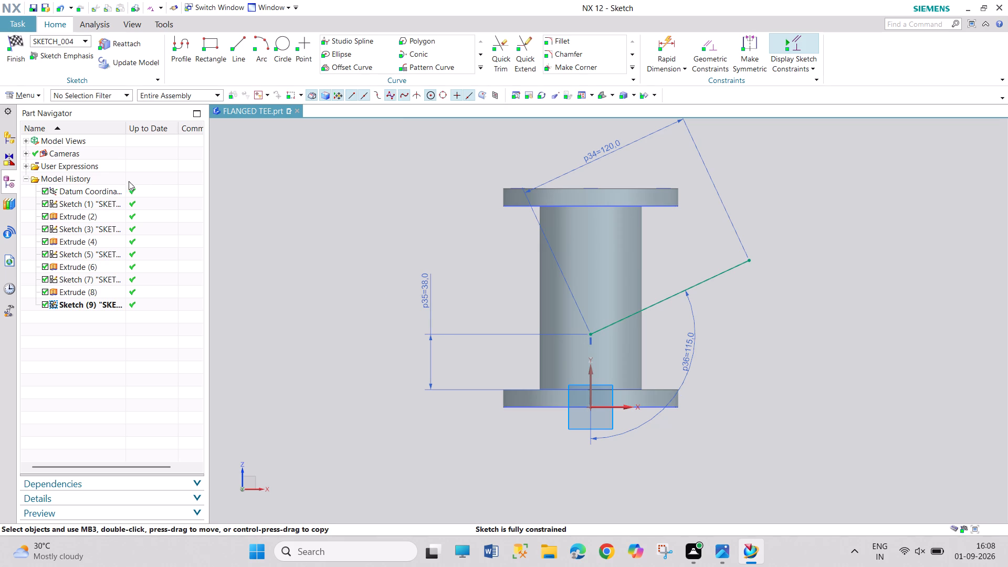
# Finish the branch axis sketch and return to modeling.
pyautogui.click(17, 37)
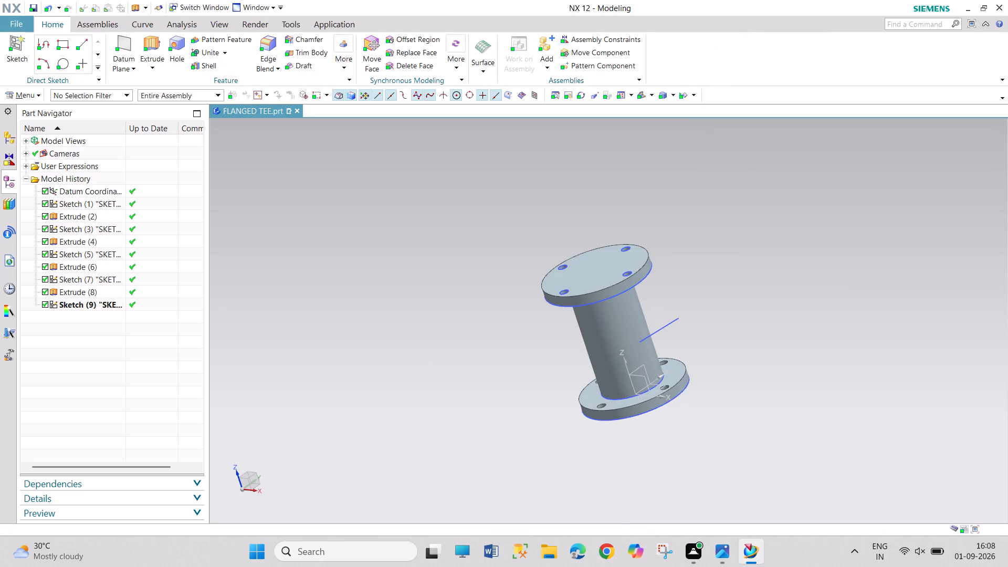
# Create a datum plane perpendicular to the slanted axis line at an arc length of 100 mm along it.
pyautogui.click(133, 67)
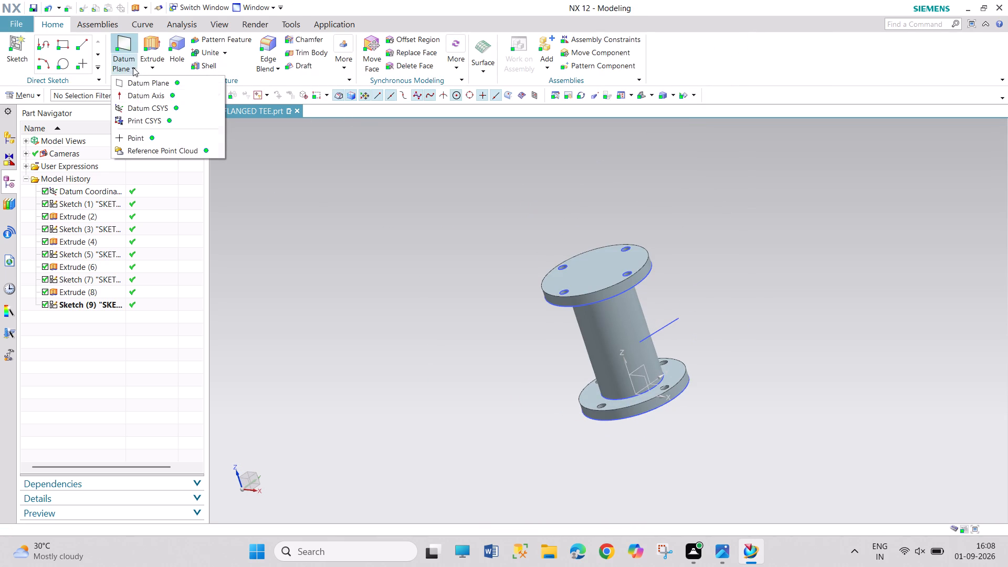
pyautogui.click(140, 81)
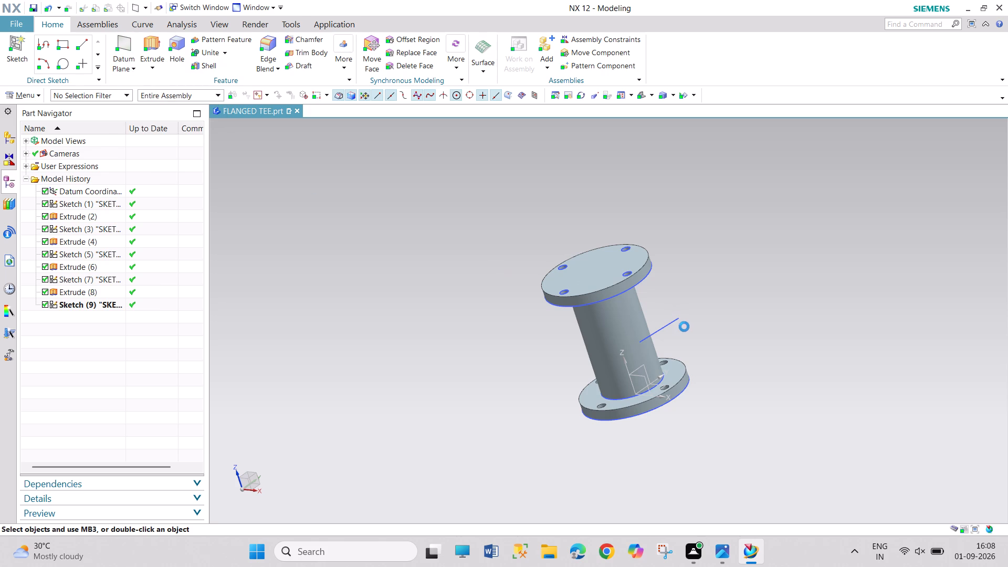
pyautogui.click(671, 324)
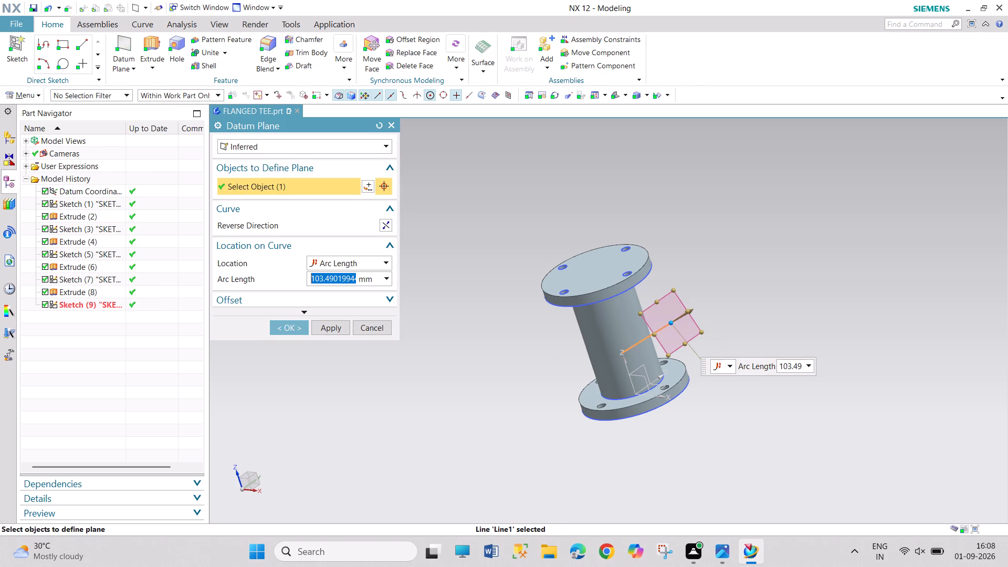
pyautogui.write('100')
pyautogui.press('Return')
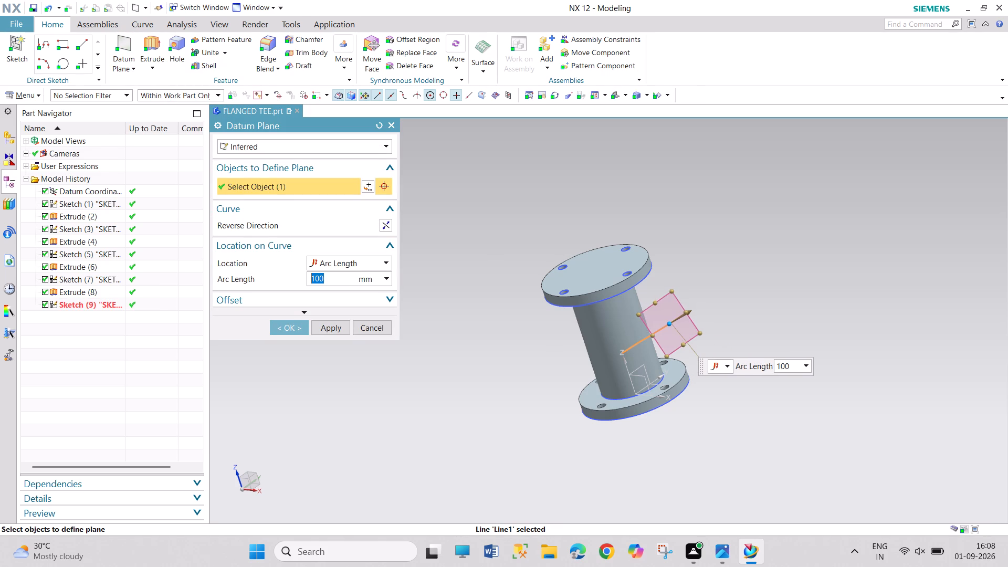
pyautogui.click(285, 327)
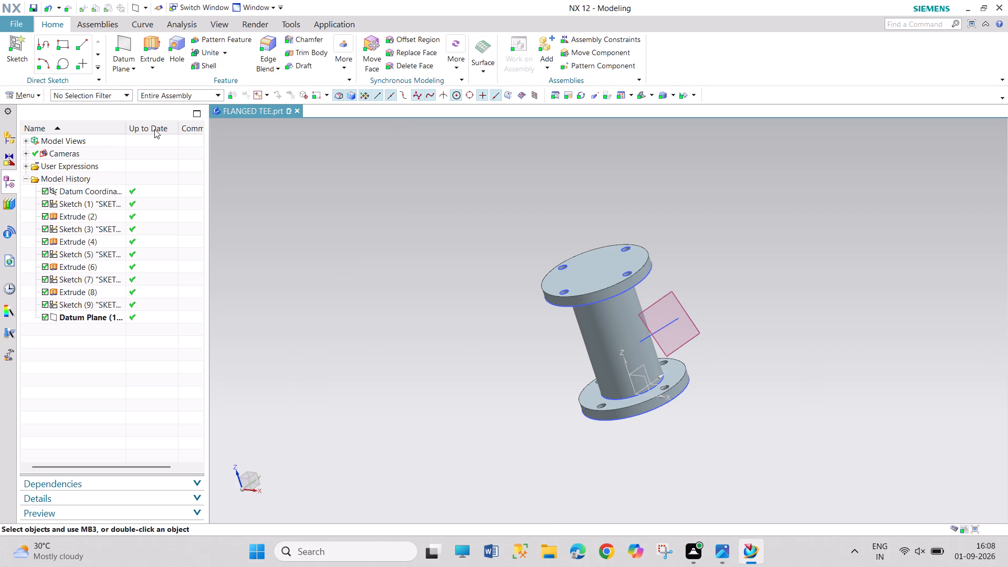
# Start a new sketch in the task environment on the datum plane across the slanted axis line.
pyautogui.click(36, 94)
pyautogui.click(45, 150)
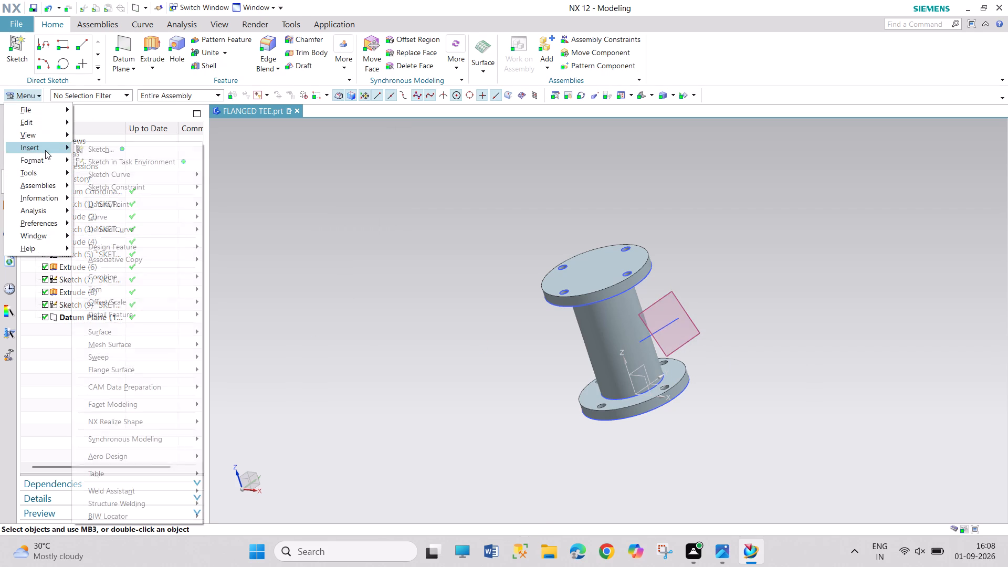
pyautogui.click(94, 162)
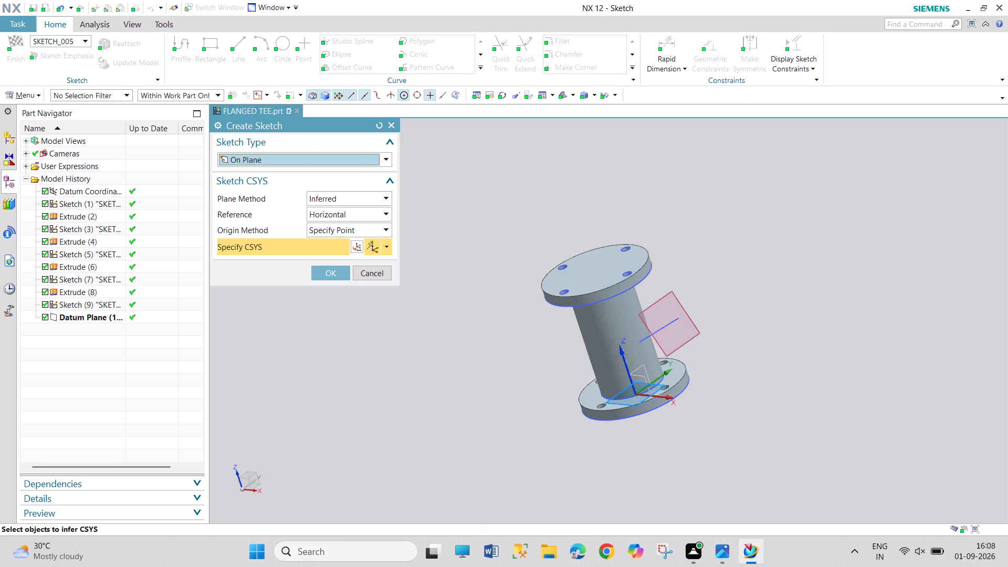
pyautogui.click(671, 299)
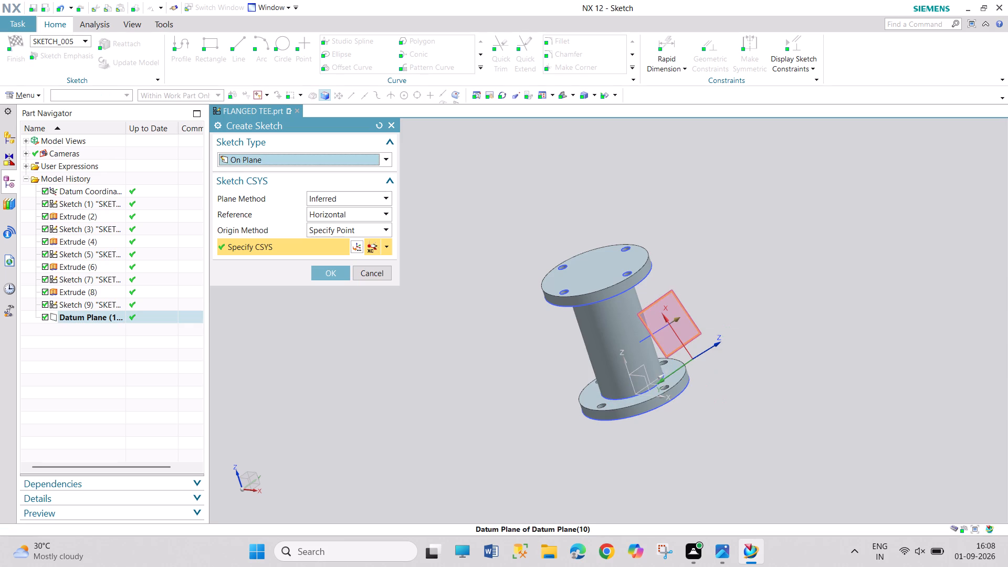
pyautogui.click(328, 272)
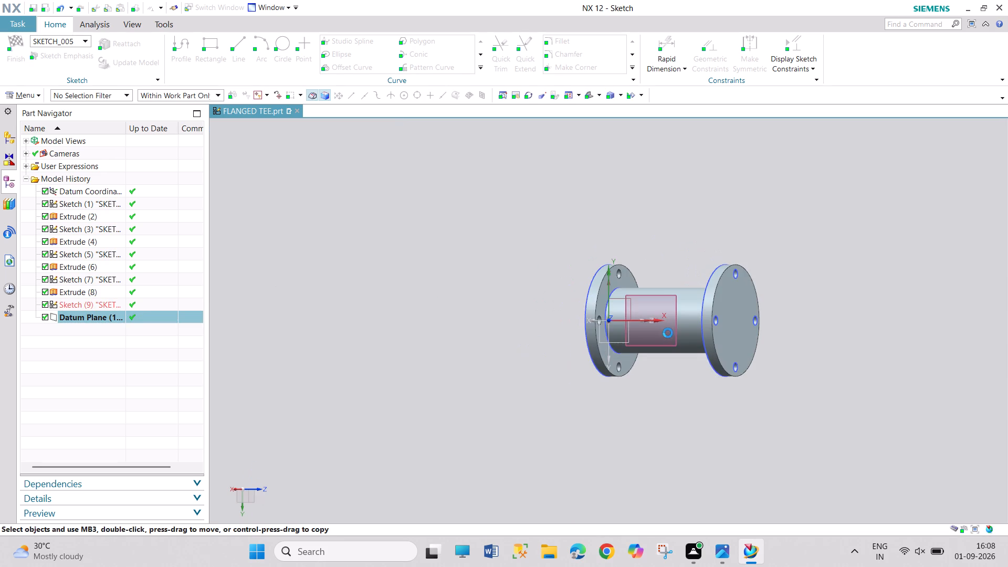
# Draw an 80 mm diameter circle on the datum plane, centred on the slanted branch axis.
pyautogui.scroll(-4, 656, 334)
pyautogui.scroll(4, 659, 331)
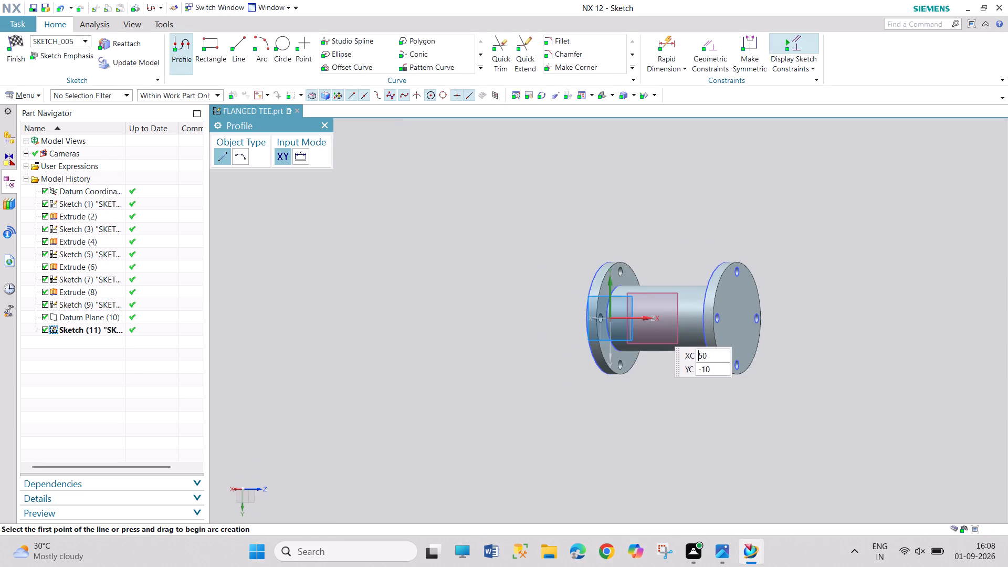
pyautogui.scroll(6, 658, 329)
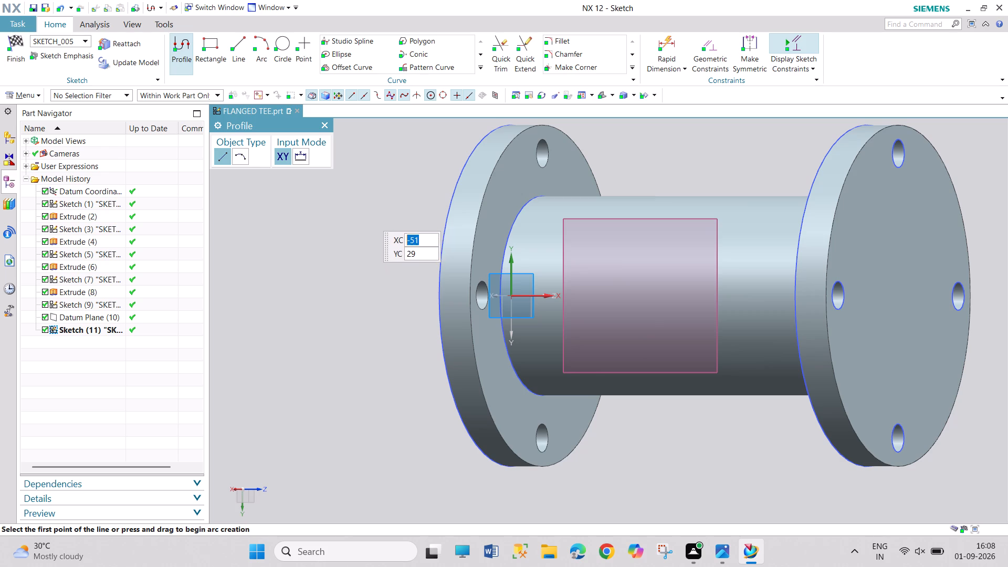
pyautogui.click(277, 41)
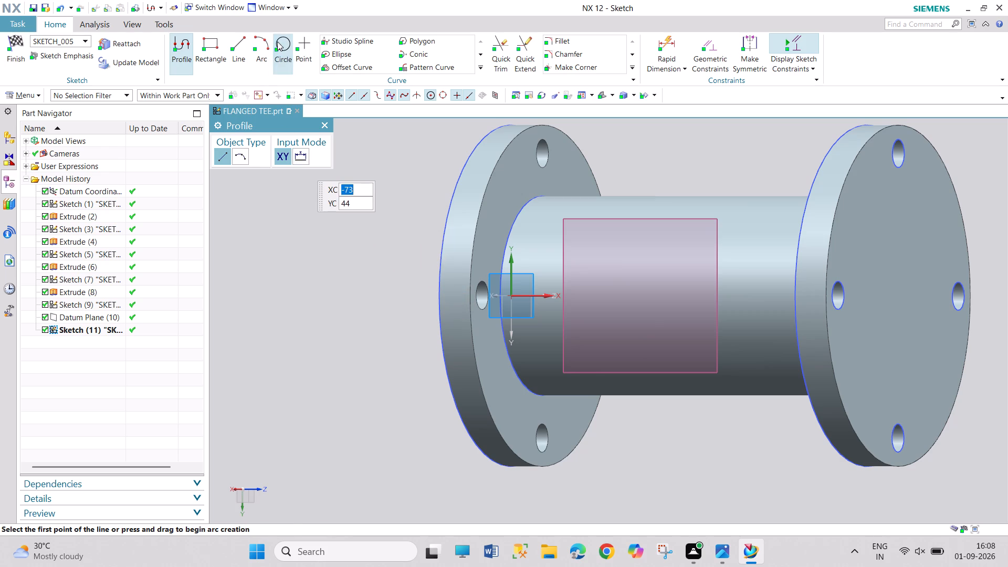
pyautogui.moveTo(429, 337); pyautogui.dragTo(415, 323, button='middle')
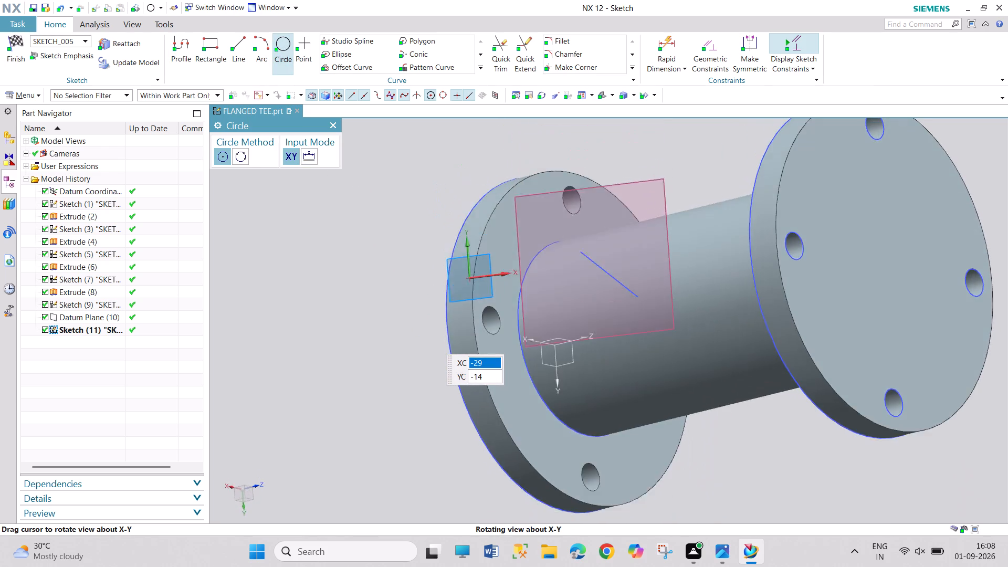
pyautogui.moveTo(415, 323); pyautogui.dragTo(422, 328, button='middle')
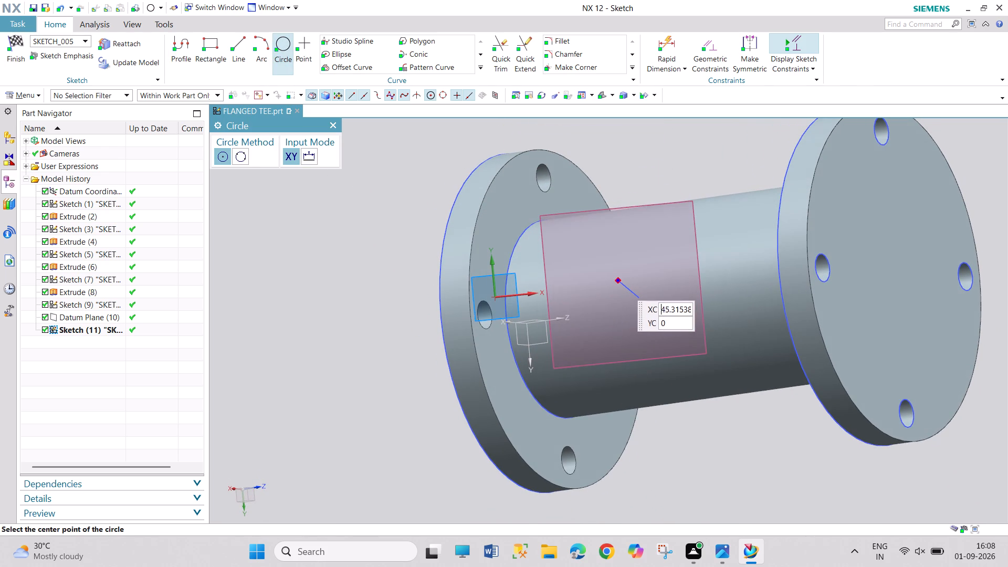
pyautogui.click(618, 279)
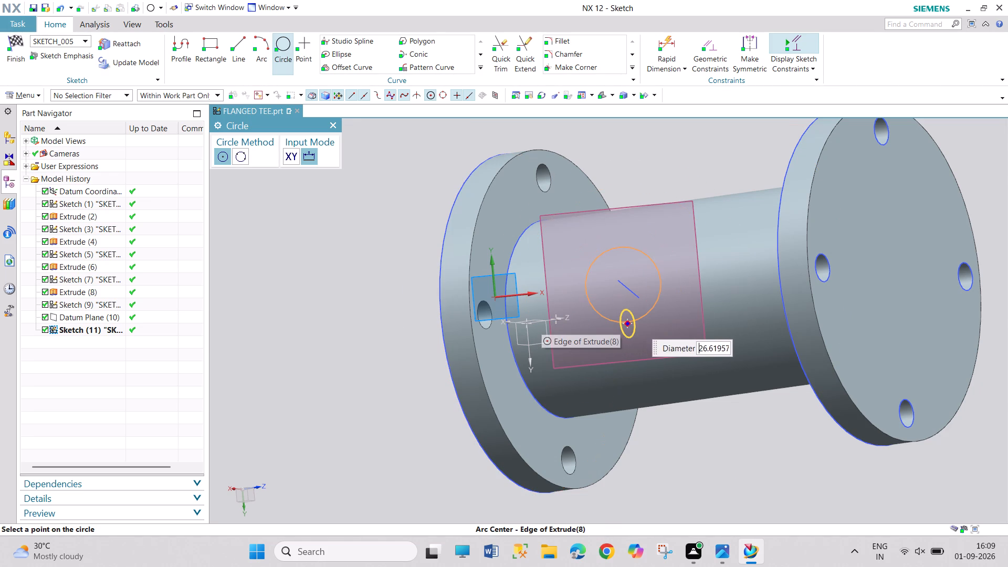
pyautogui.write('80')
pyautogui.press('Return')
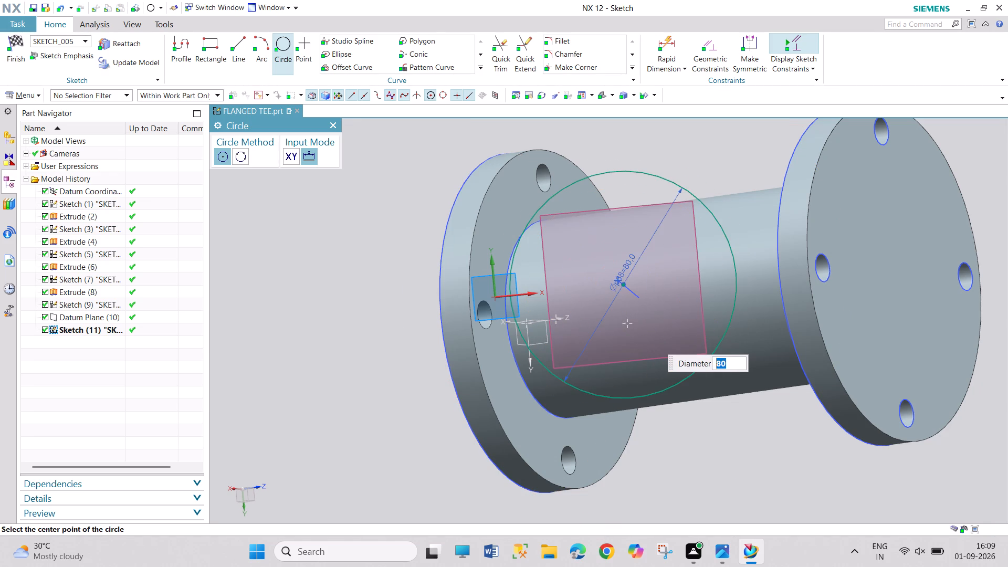
pyautogui.click(333, 122)
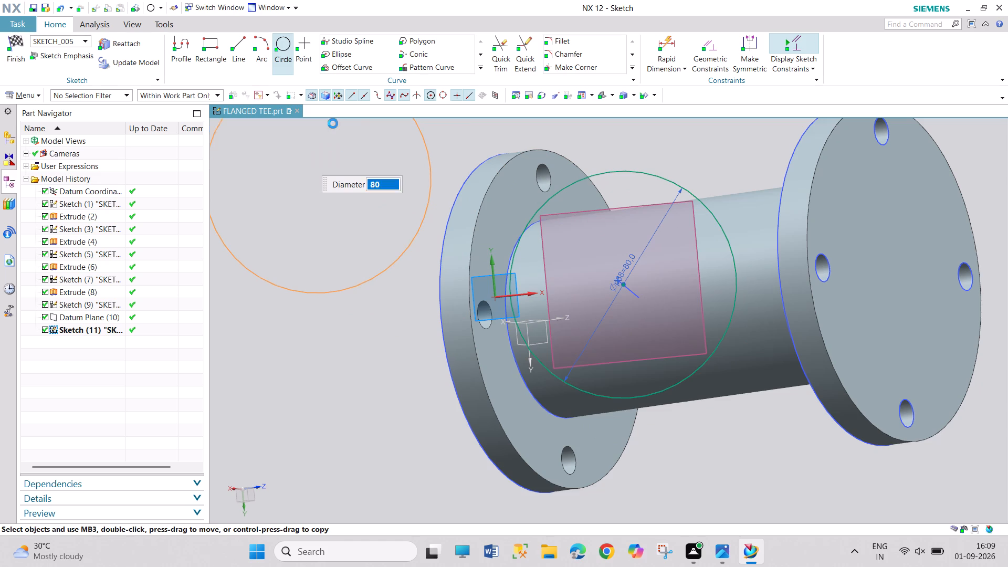
# Examine the circle's position relative to the pipe from several angles and consult the triangular flange's dimensions in the reference drawing.
pyautogui.moveTo(403, 348); pyautogui.dragTo(417, 366, button='middle')
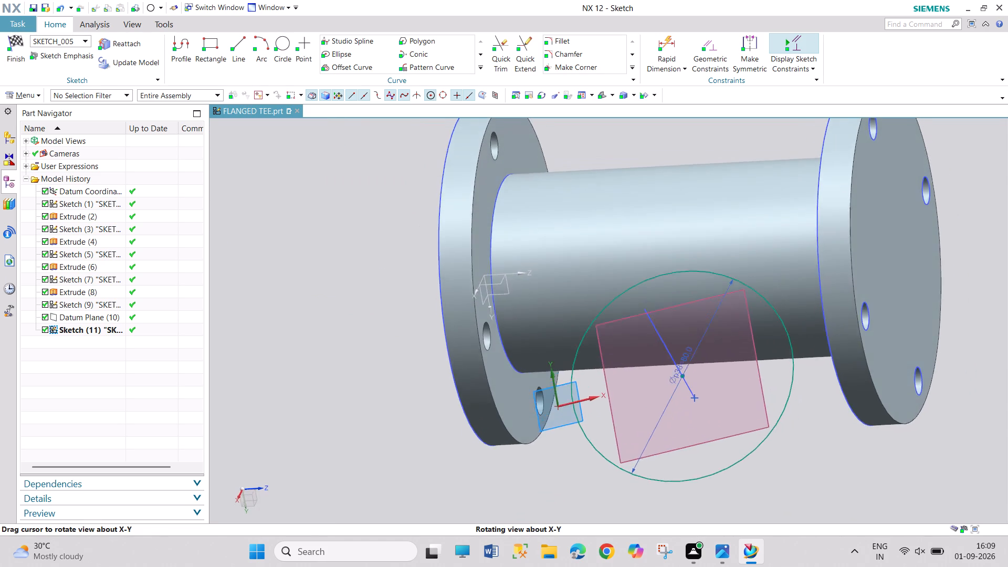
pyautogui.moveTo(417, 366); pyautogui.dragTo(416, 341, button='middle')
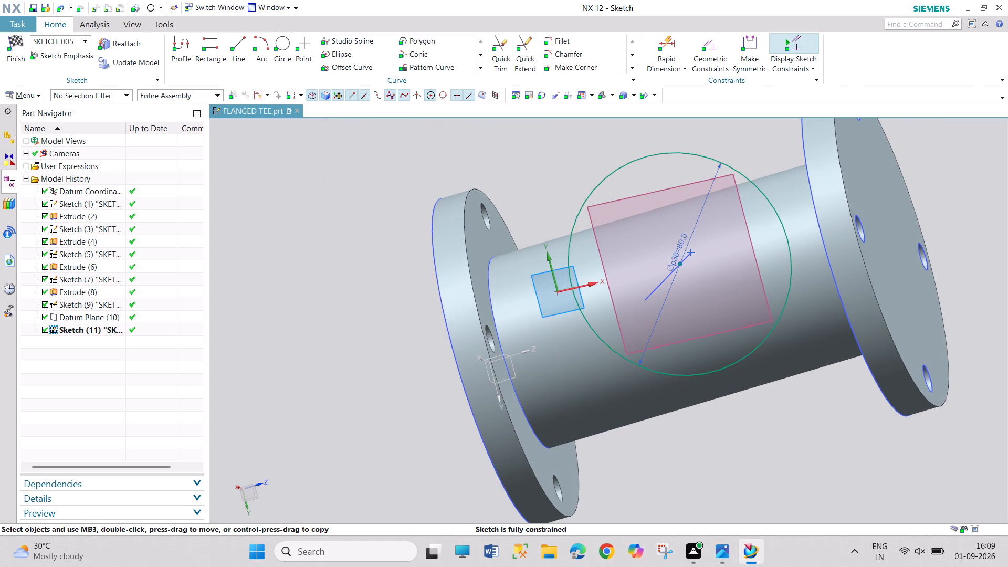
pyautogui.scroll(1, 444, 440)
pyautogui.moveTo(444, 443); pyautogui.dragTo(519, 477, button='middle')
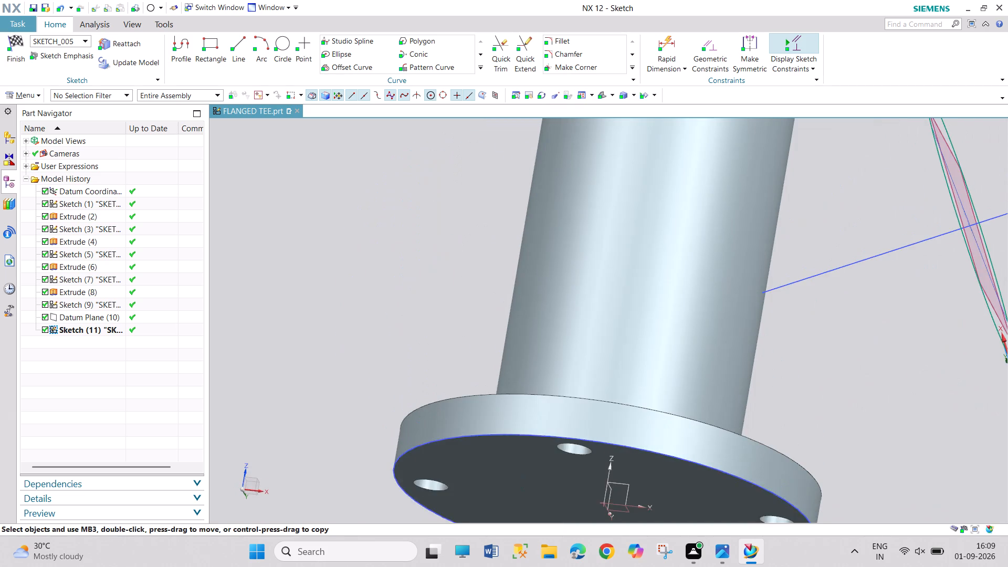
pyautogui.moveTo(475, 337); pyautogui.dragTo(456, 405, button='middle')
pyautogui.scroll(6, 809, 350)
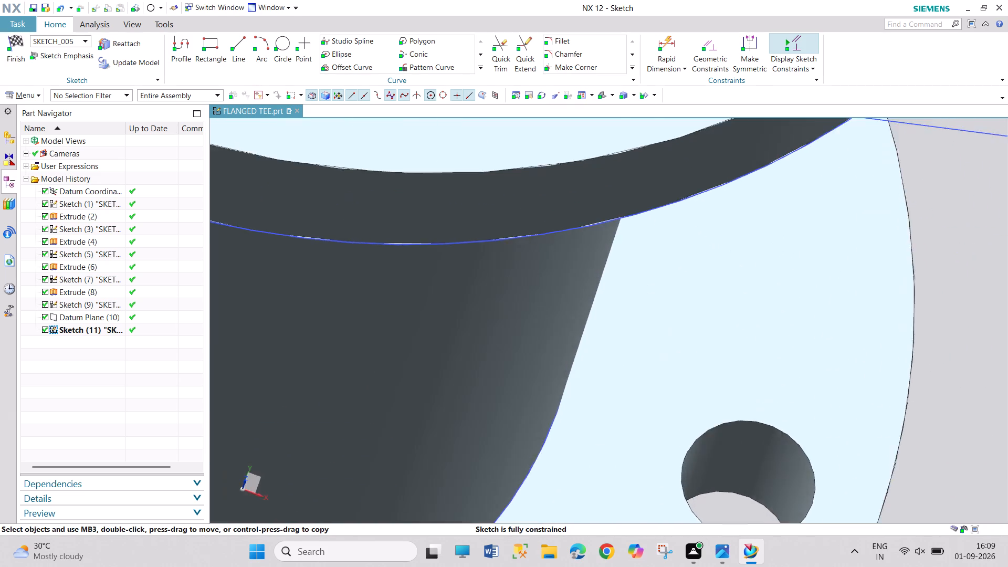
pyautogui.scroll(-10, 789, 387)
pyautogui.moveTo(819, 467); pyautogui.dragTo(801, 457, button='middle')
pyautogui.moveTo(785, 448); pyautogui.dragTo(779, 444, button='middle')
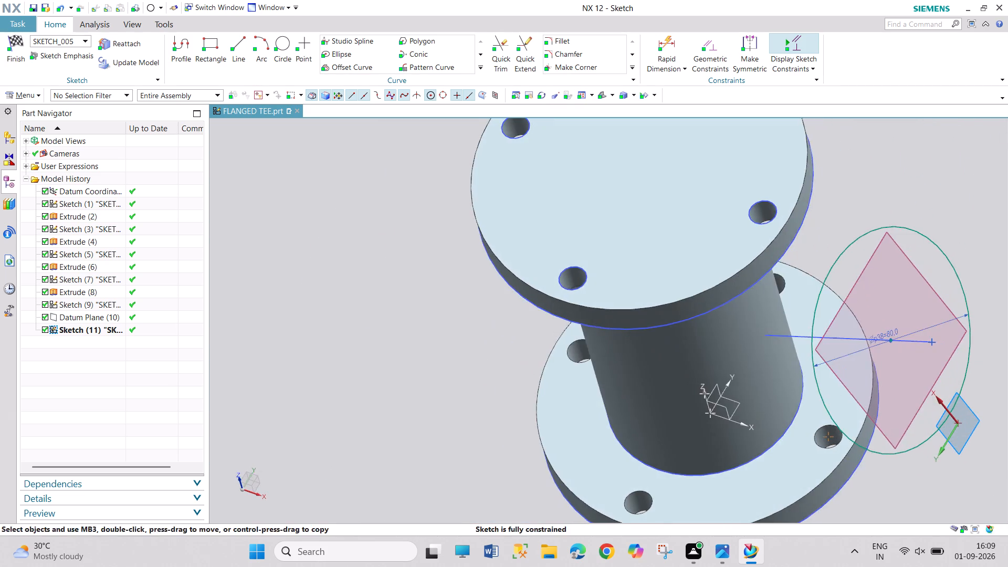
pyautogui.moveTo(779, 444); pyautogui.dragTo(773, 441, button='middle')
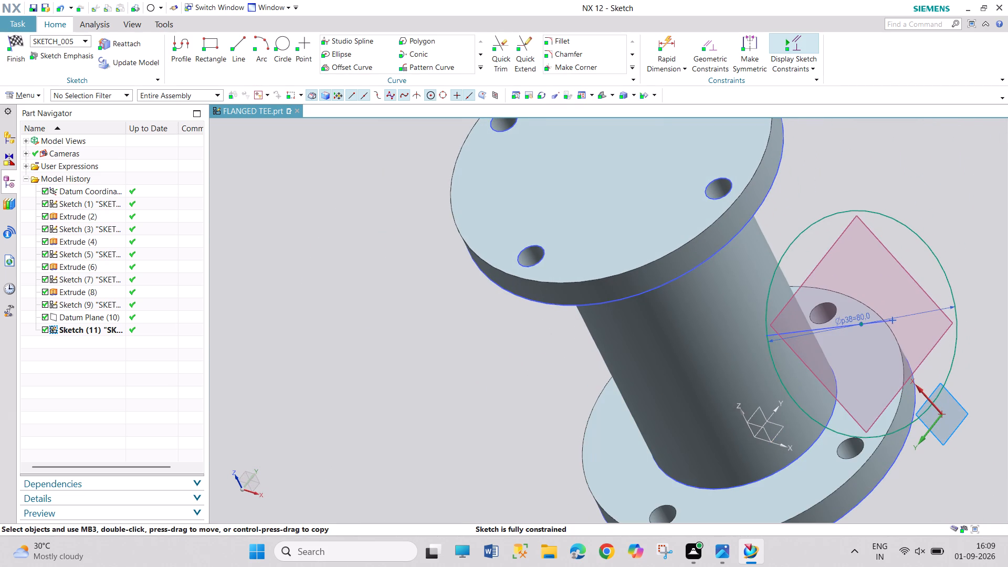
pyautogui.moveTo(892, 505); pyautogui.dragTo(870, 492, button='middle')
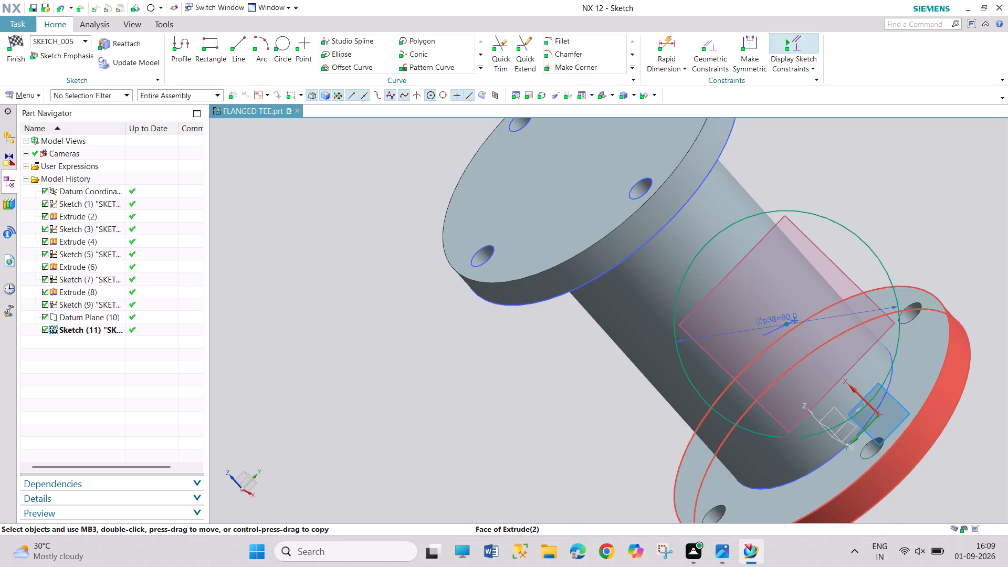
pyautogui.scroll(5, 865, 492)
pyautogui.scroll(-13, 865, 492)
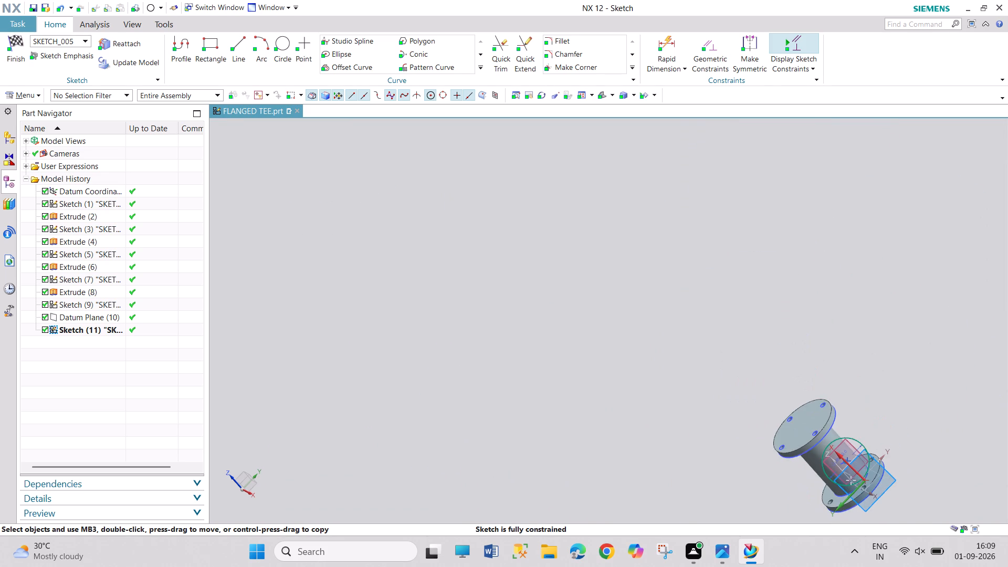
pyautogui.scroll(4, 840, 519)
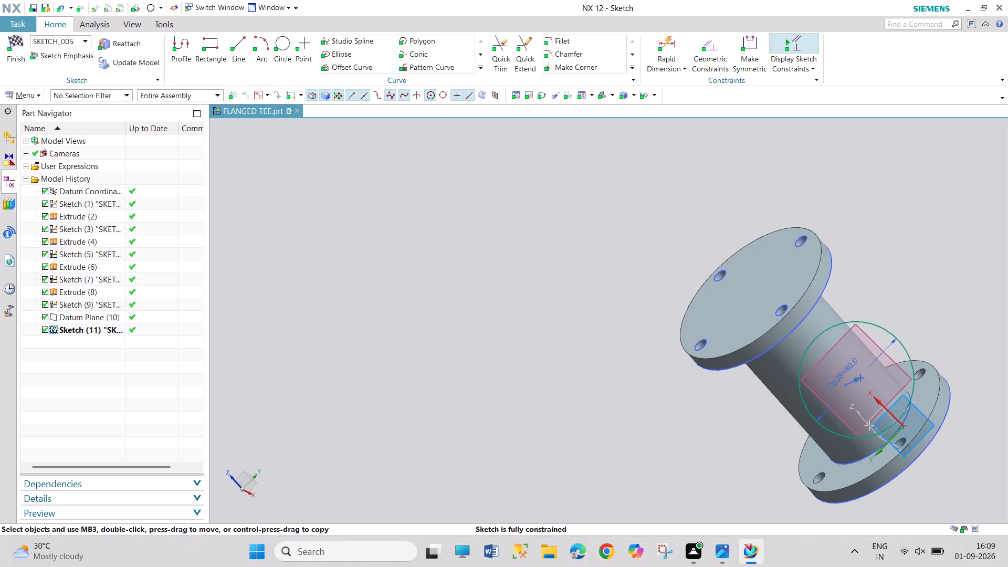
pyautogui.scroll(-2, 909, 438)
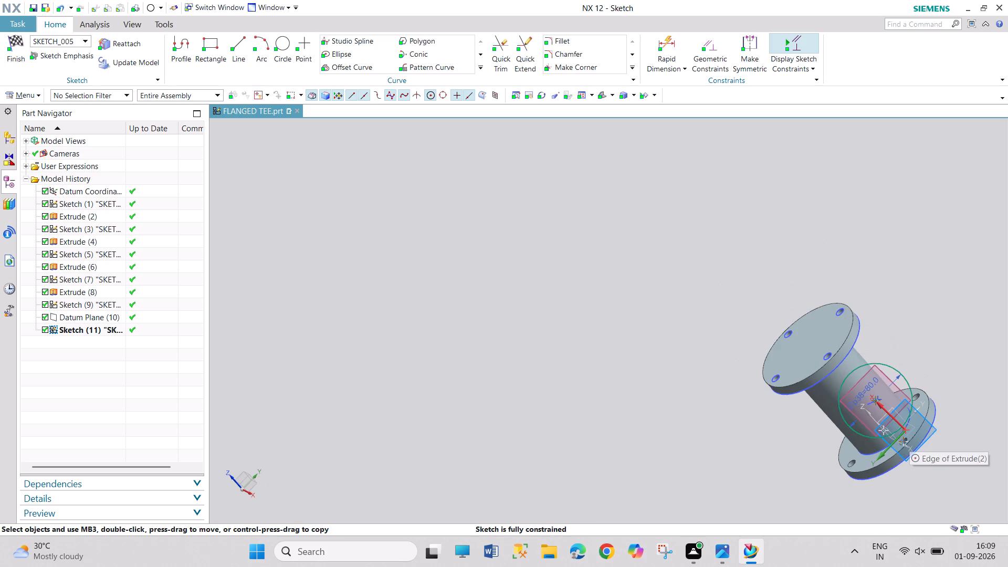
pyautogui.scroll(5, 909, 446)
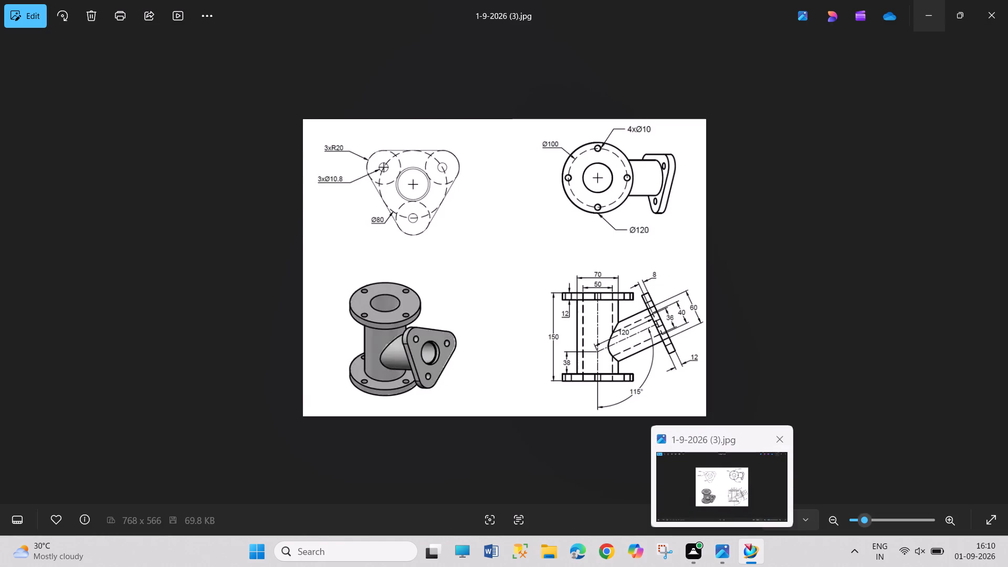
# Draw three 40 mm diameter corner circles centred on the 80 mm circle, spaced roughly evenly around it in a triangular arrangement.
pyautogui.click(288, 37)
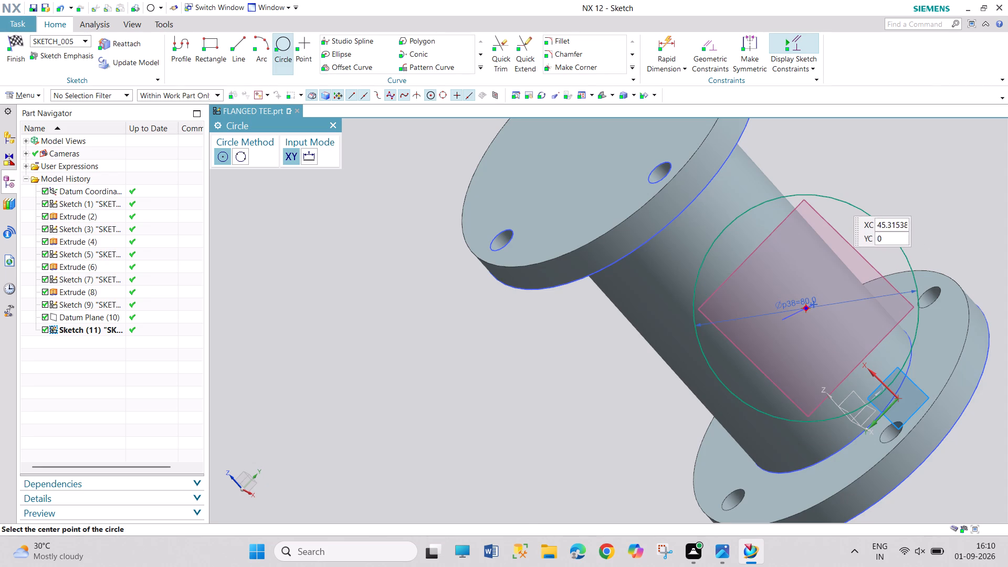
pyautogui.click(836, 197)
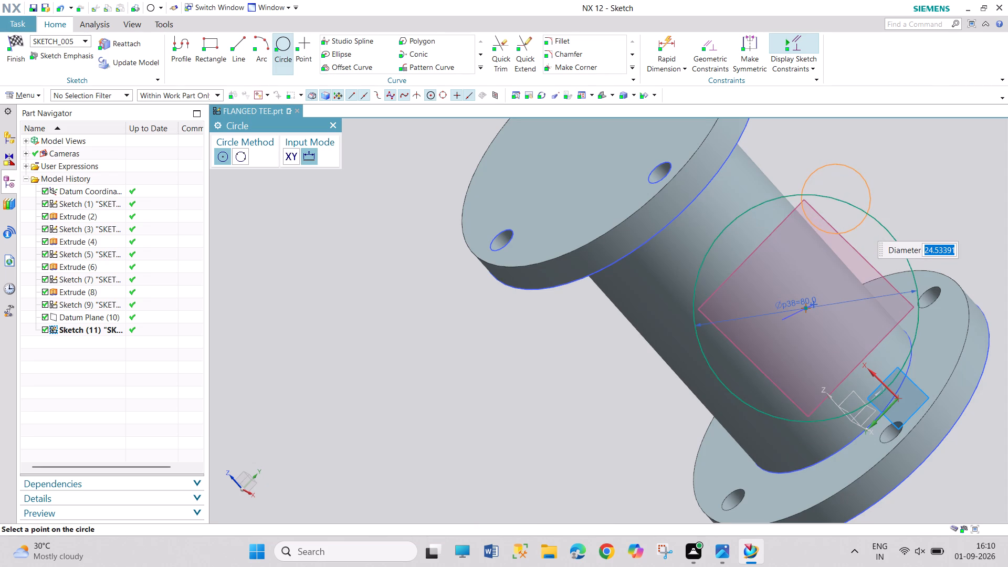
pyautogui.write('40')
pyautogui.press('Return')
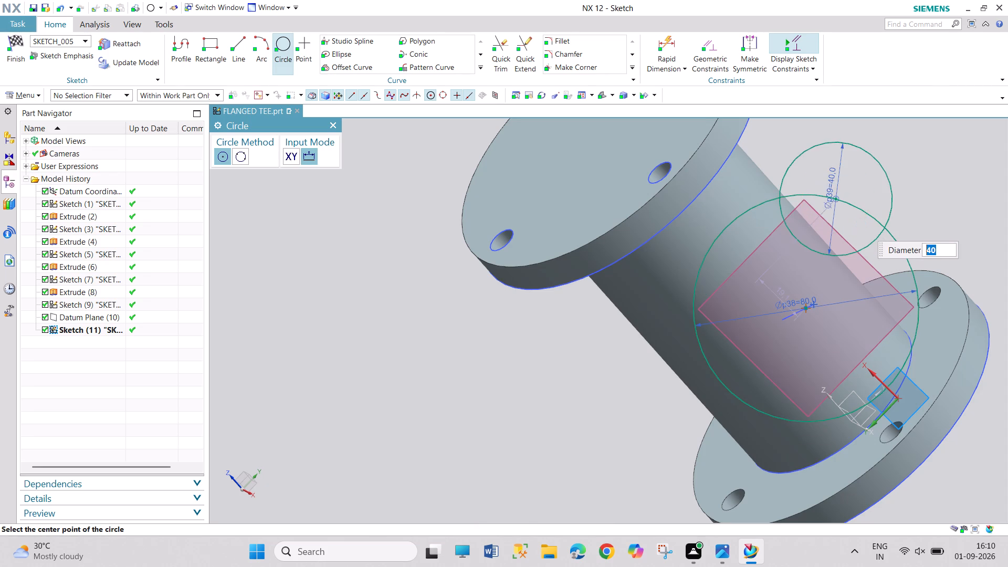
pyautogui.click(699, 343)
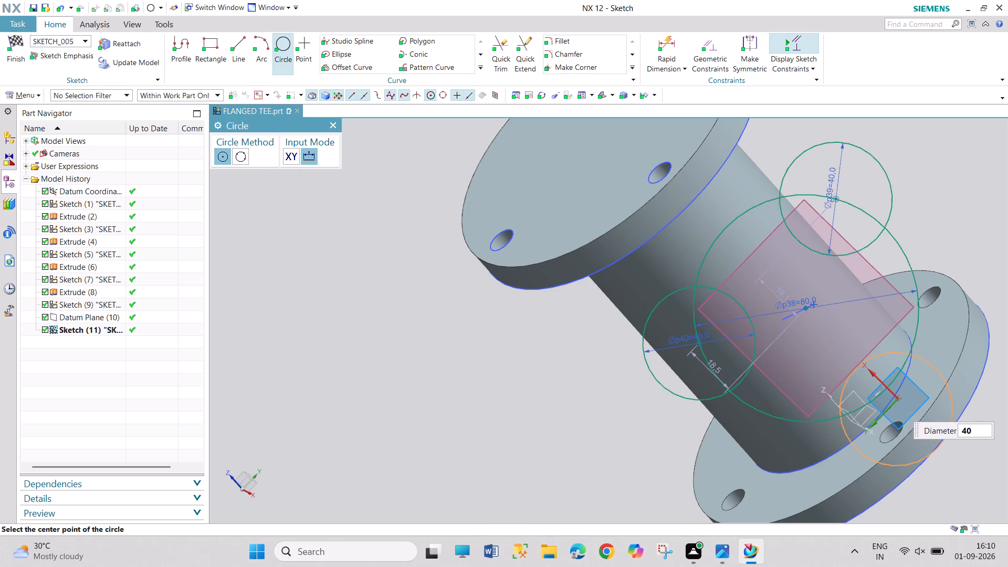
pyautogui.scroll(-5, 893, 383)
pyautogui.scroll(5, 890, 397)
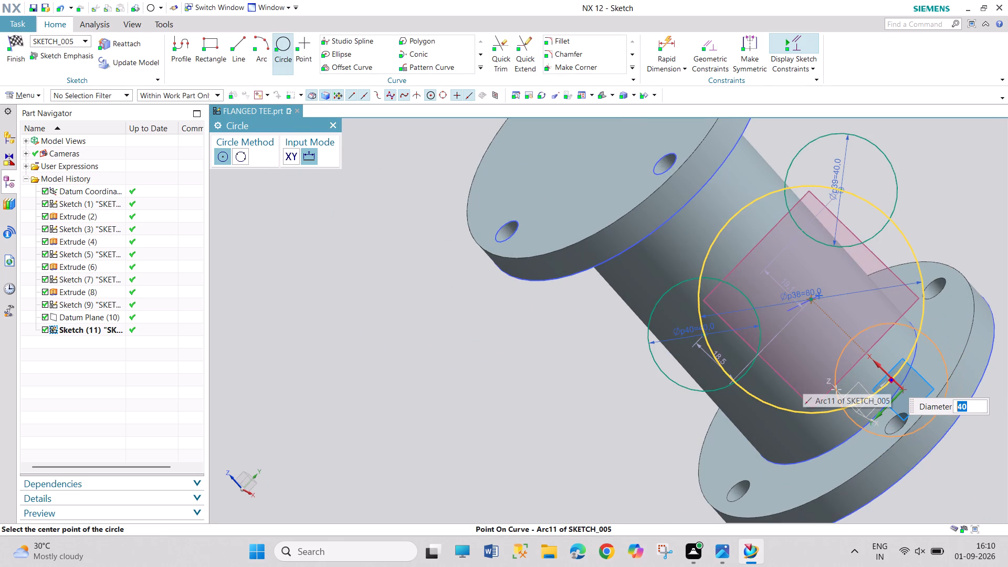
pyautogui.click(891, 380)
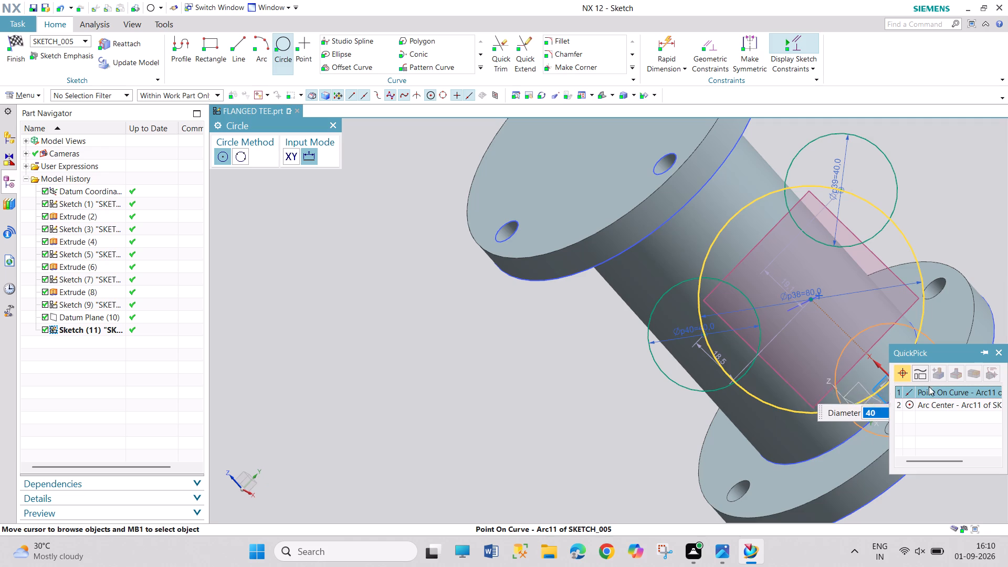
pyautogui.click(928, 392)
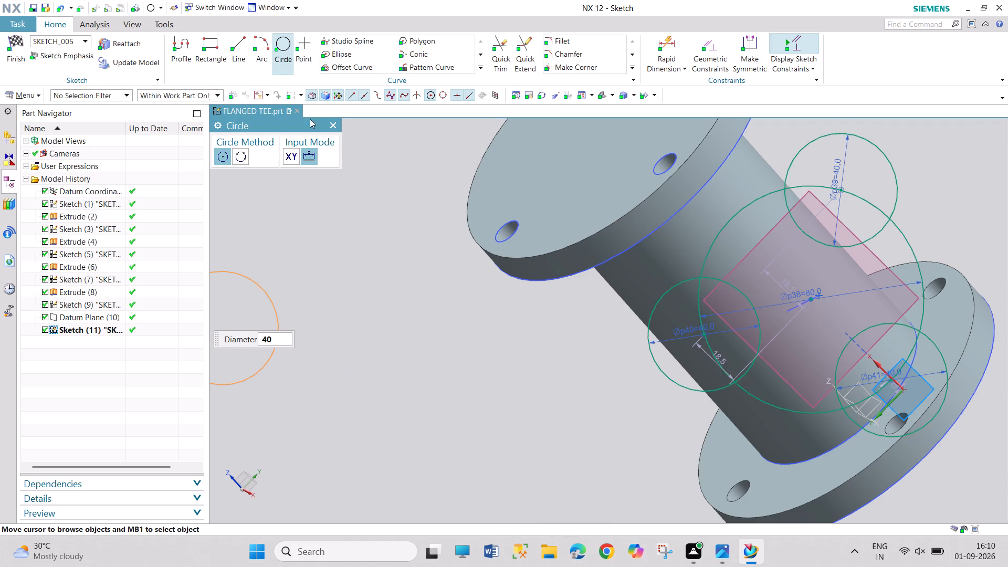
pyautogui.click(336, 124)
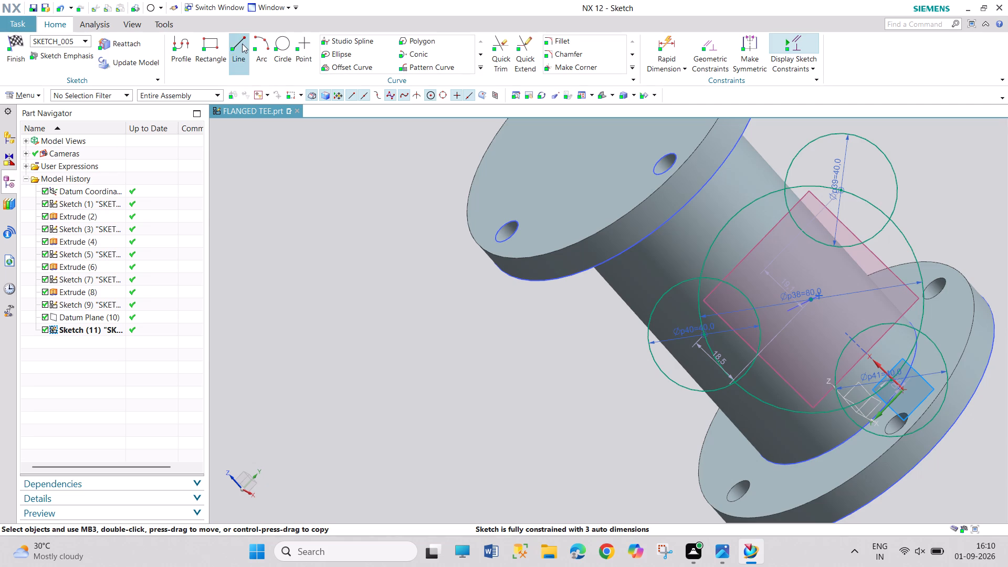
# Connect the three 40 mm circles with three outer tangent lines to outline the triangular flange.
pyautogui.click(242, 44)
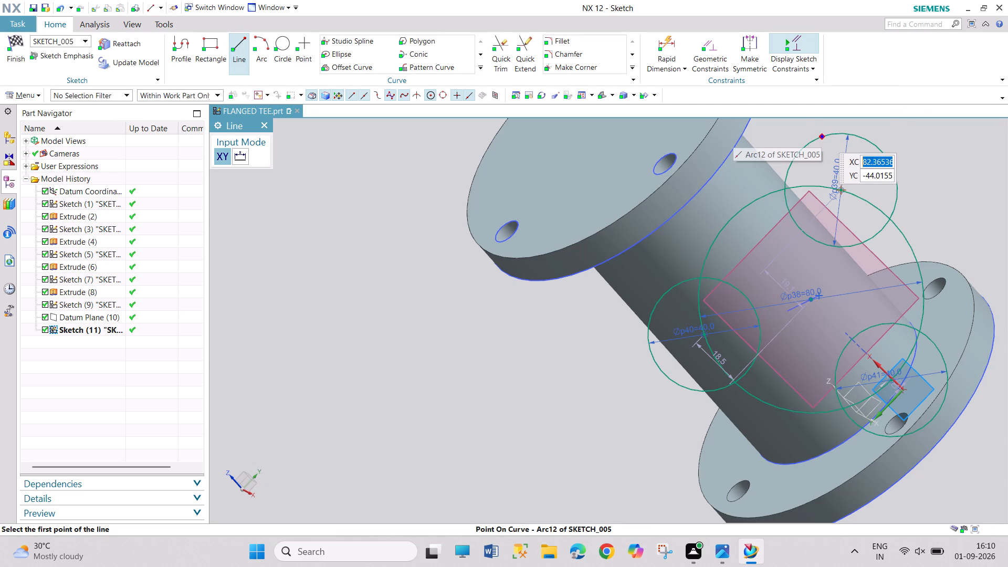
pyautogui.click(822, 135)
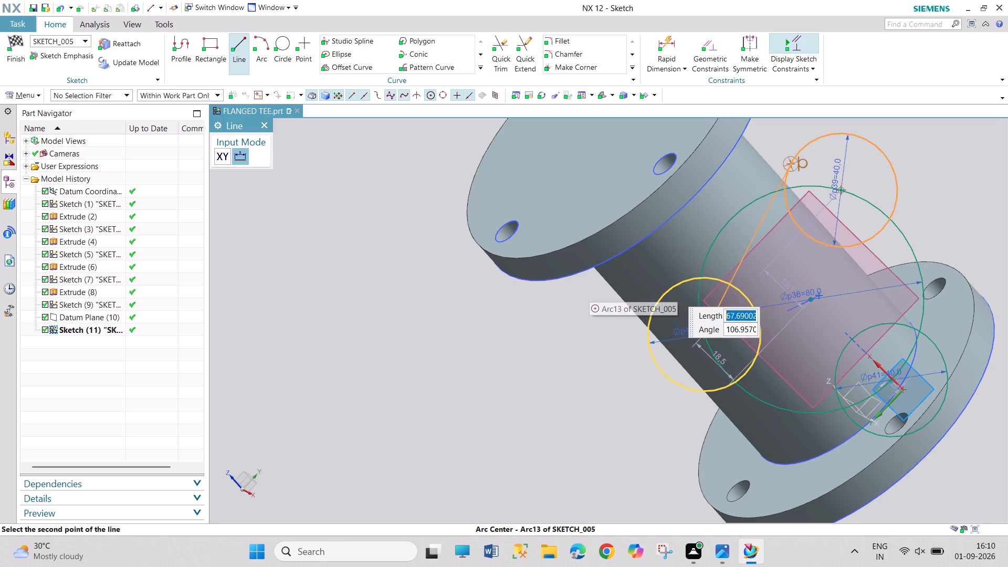
pyautogui.click(672, 287)
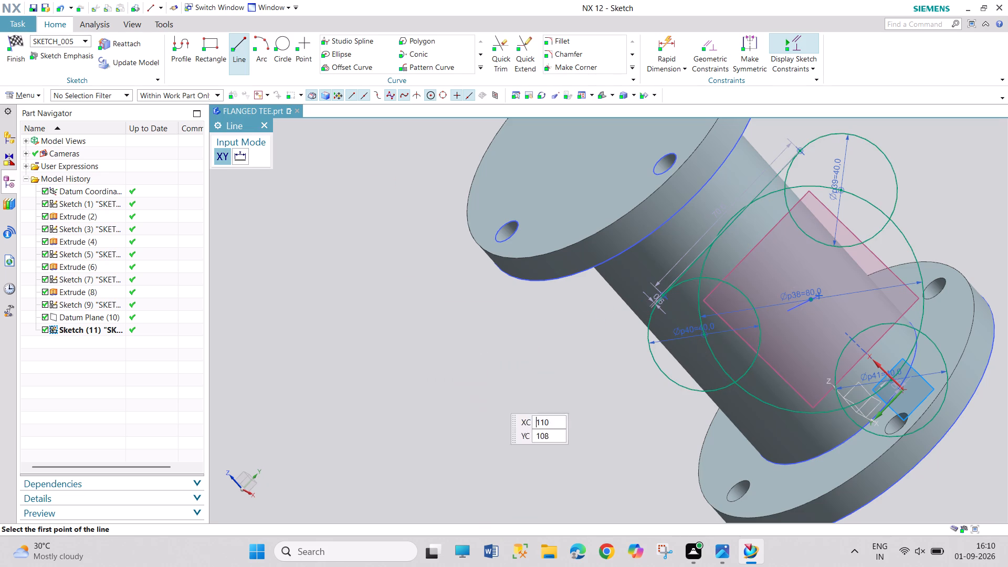
pyautogui.click(691, 393)
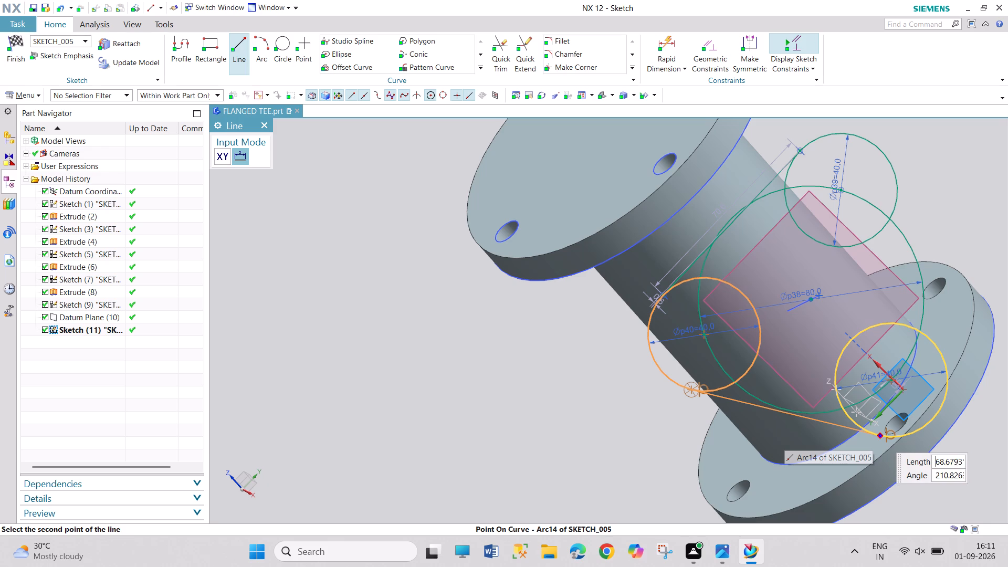
pyautogui.click(878, 435)
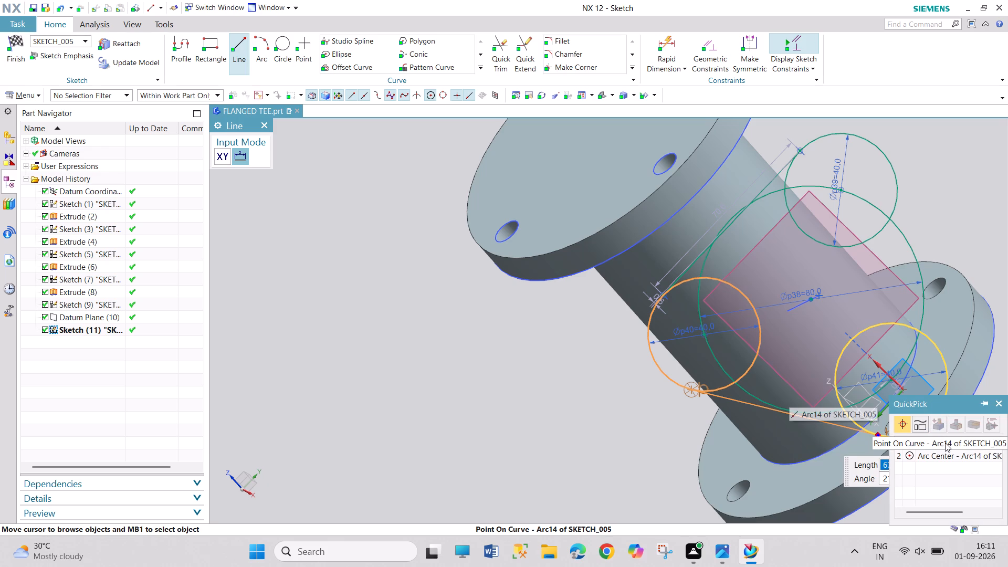
pyautogui.click(945, 443)
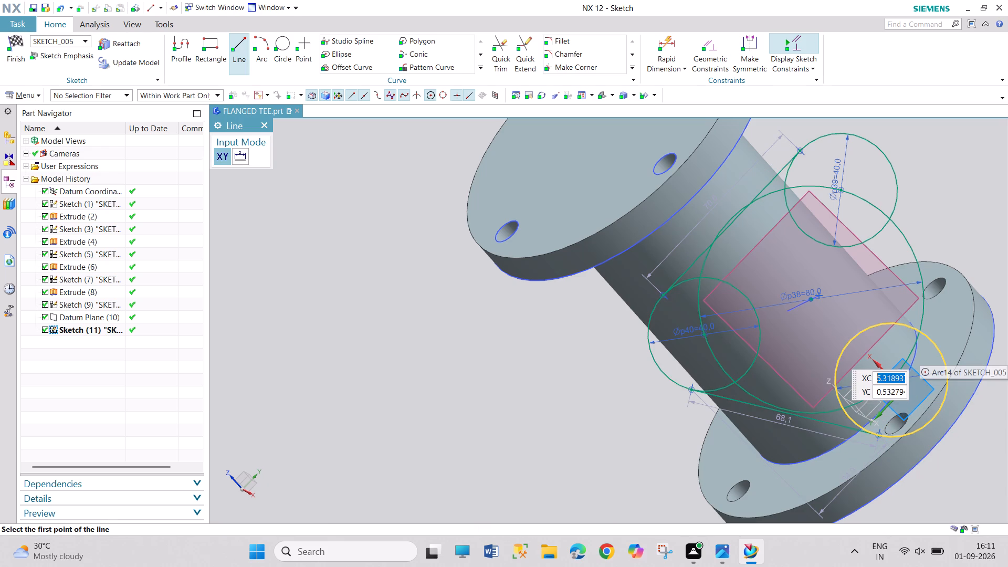
pyautogui.click(938, 350)
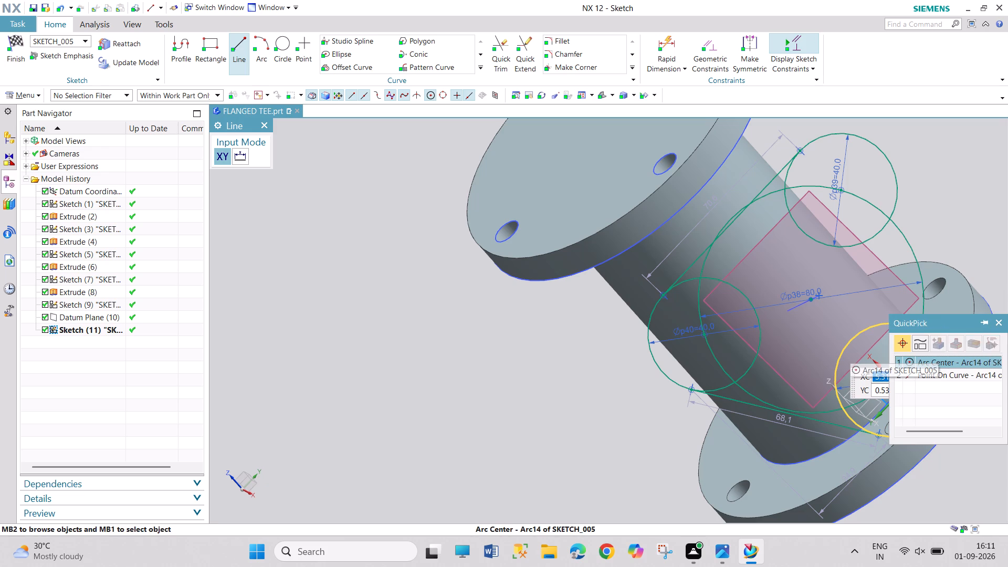
pyautogui.click(941, 363)
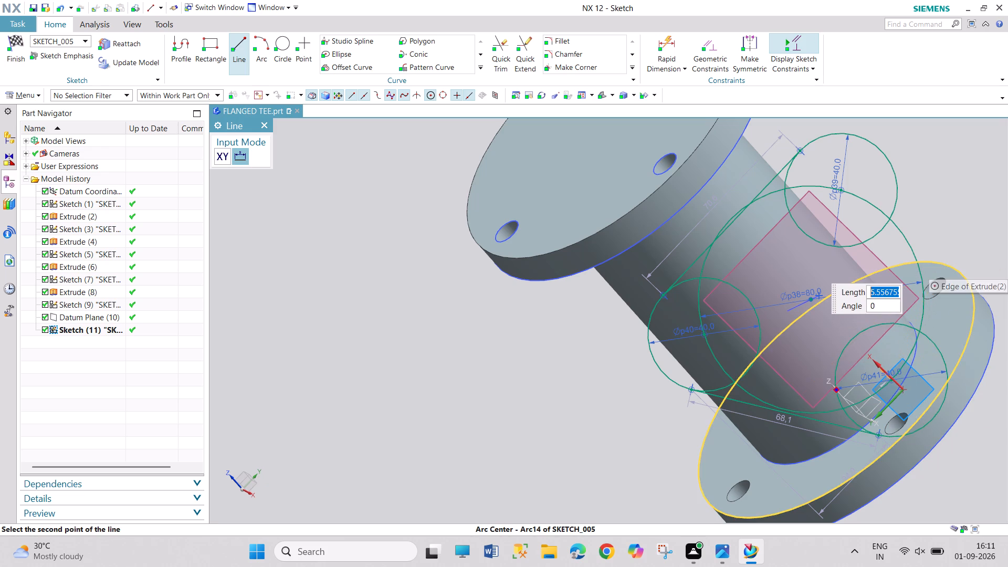
pyautogui.press('Escape')
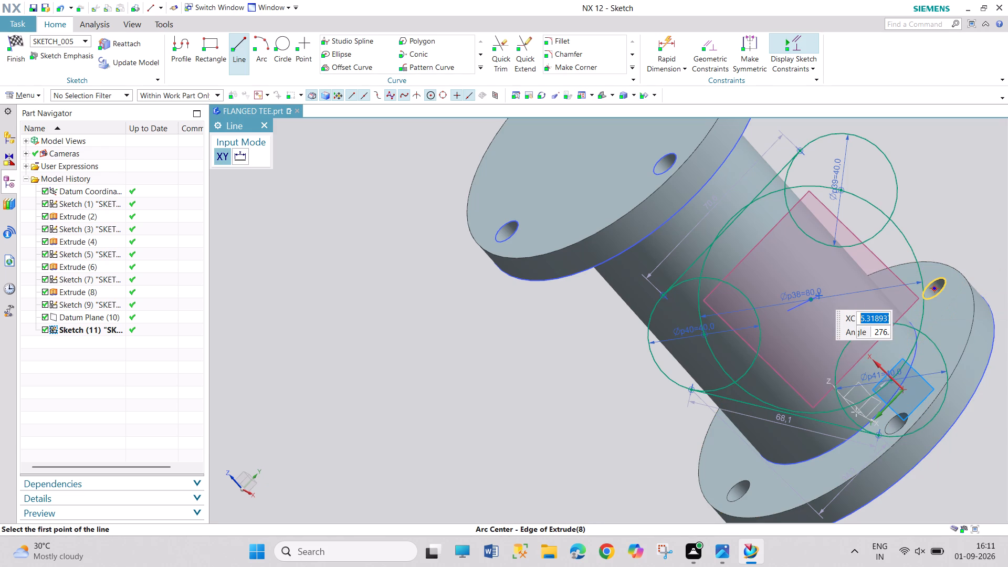
pyautogui.click(890, 162)
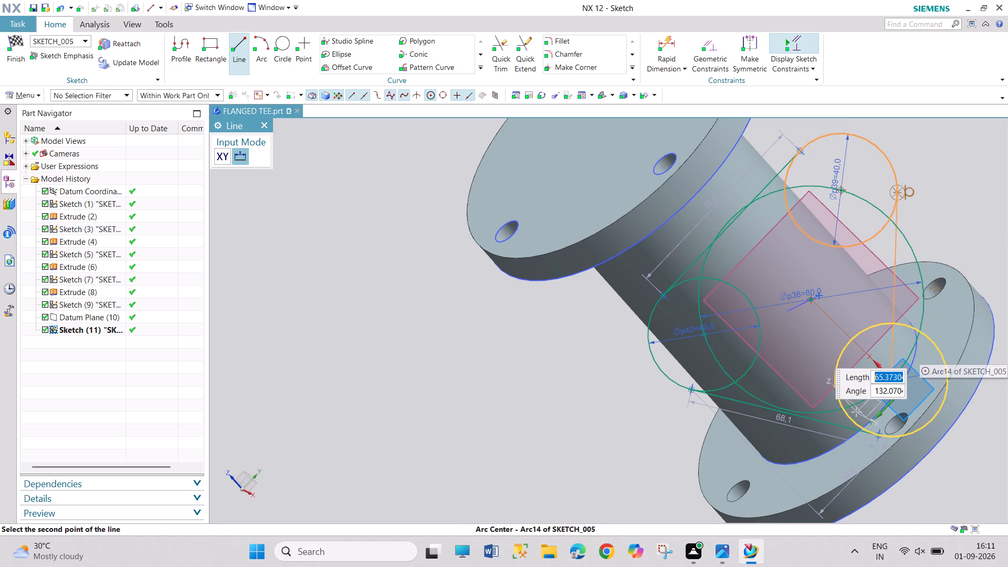
pyautogui.click(941, 350)
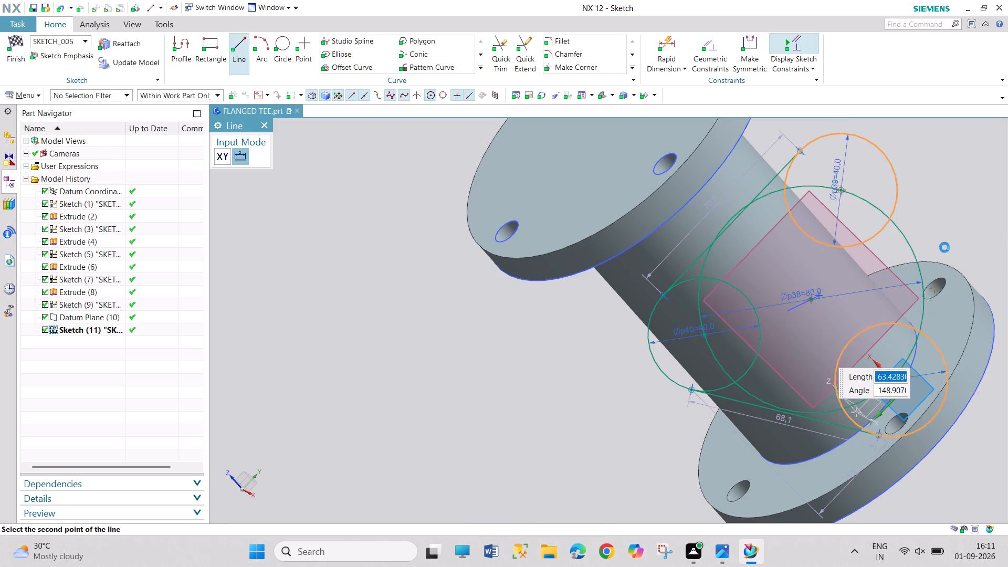
pyautogui.click(262, 126)
# Trim away the 80 mm circle's segments and the inner arc of the first 40 mm corner circle with Quick Trim.
pyautogui.click(504, 45)
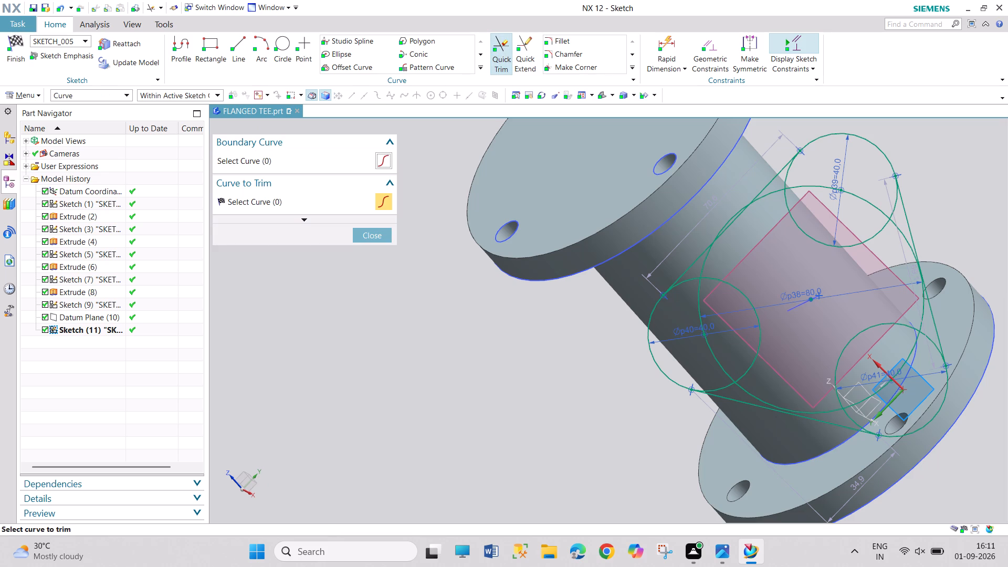
pyautogui.click(739, 292)
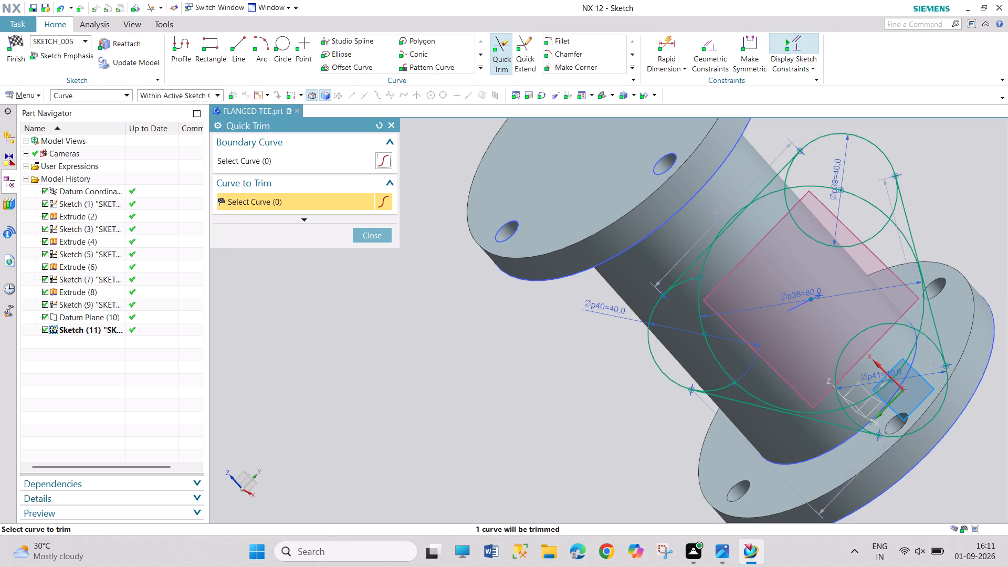
pyautogui.click(691, 283)
pyautogui.click(701, 298)
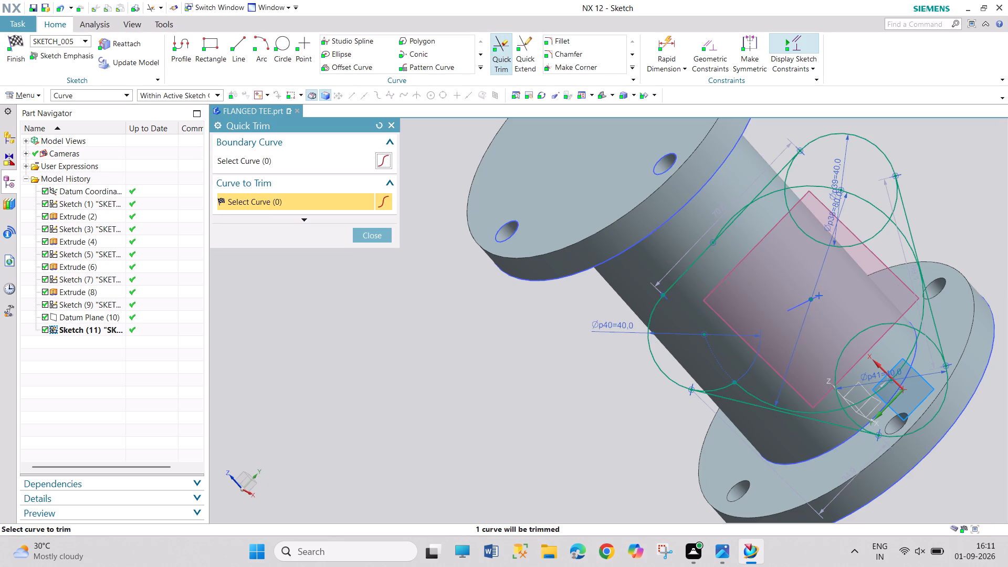
pyautogui.click(723, 221)
pyautogui.click(769, 195)
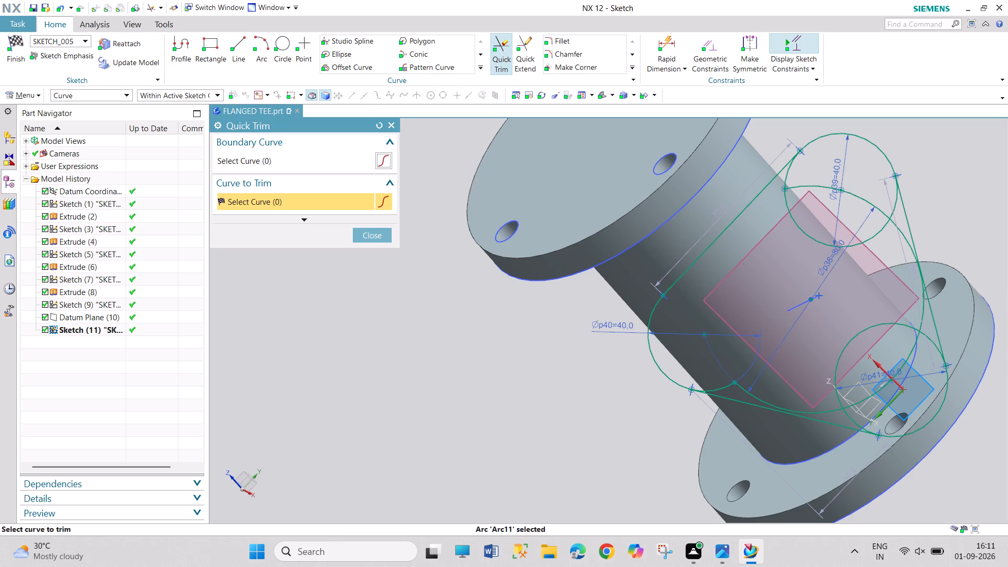
pyautogui.click(802, 186)
pyautogui.click(903, 235)
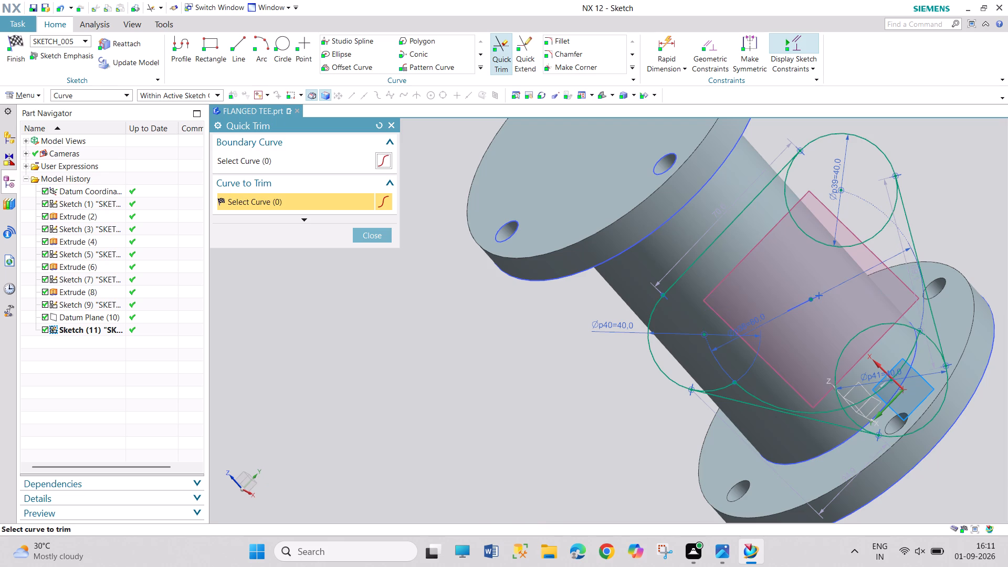
pyautogui.click(726, 389)
pyautogui.click(746, 388)
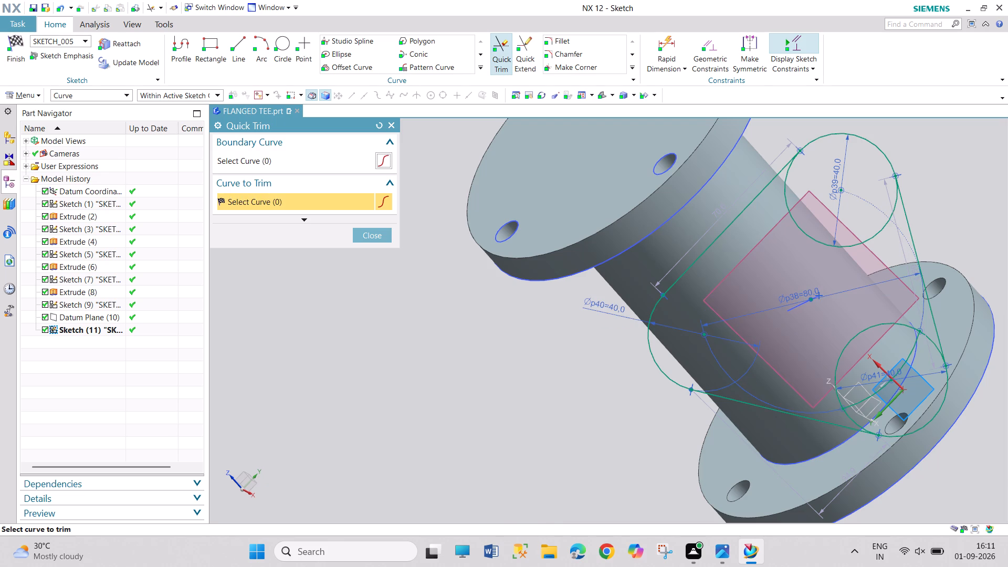
pyautogui.click(846, 410)
# Trim the inner arcs of the other two corner circles and any leftover segments, leaving a closed rounded-triangle outline.
pyautogui.click(835, 366)
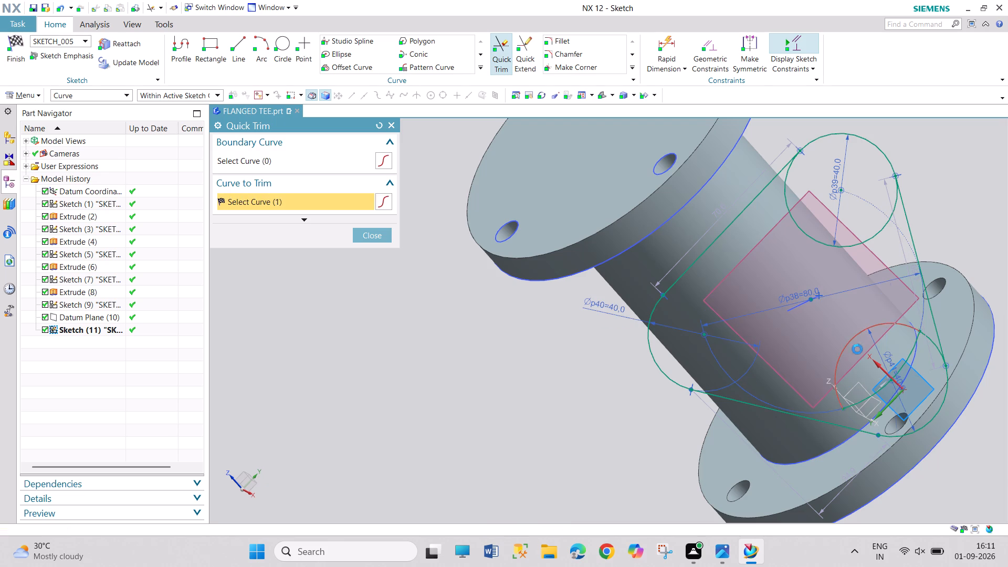
pyautogui.click(922, 338)
pyautogui.click(929, 341)
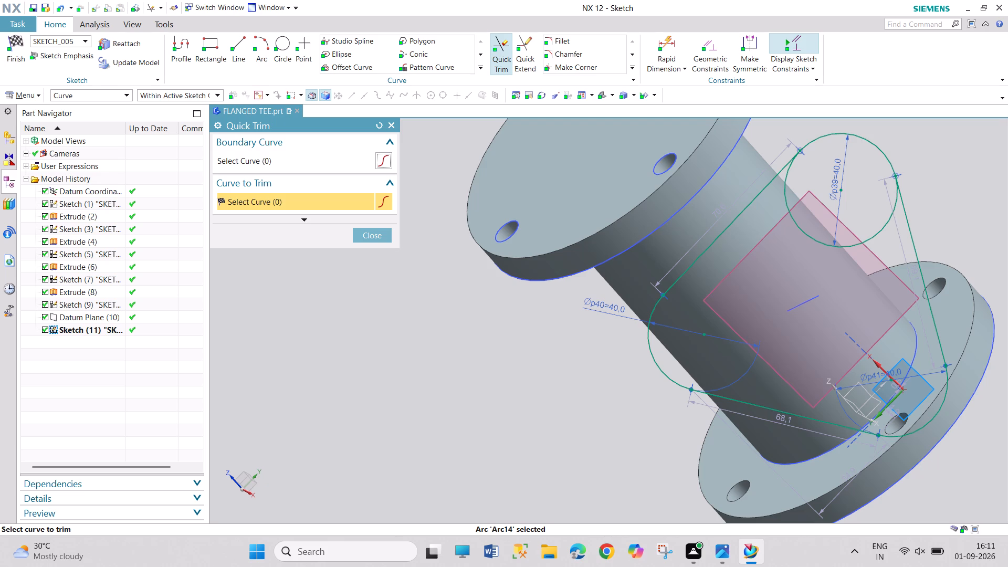
pyautogui.scroll(-3, 901, 414)
pyautogui.scroll(4, 888, 410)
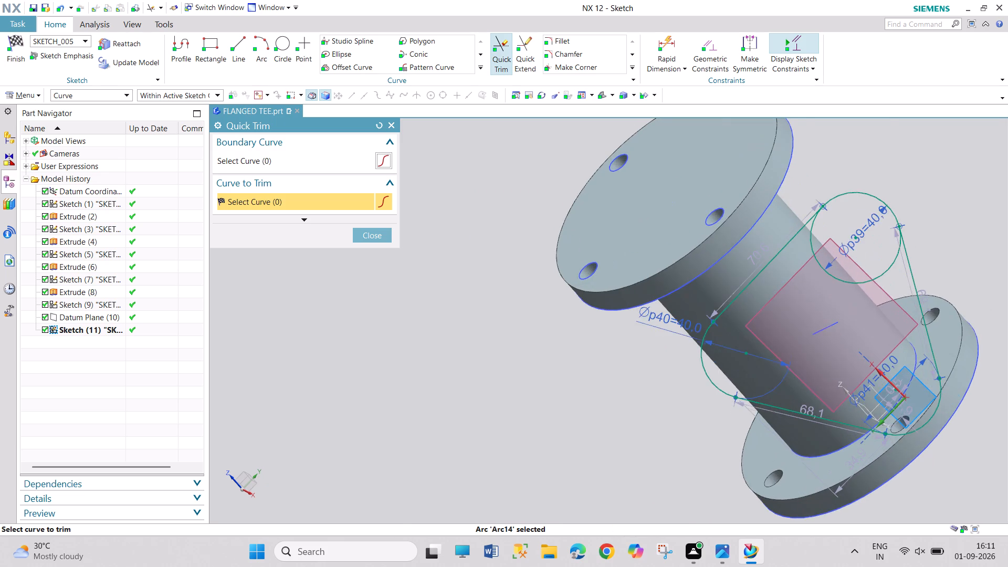
pyautogui.scroll(5, 913, 399)
pyautogui.click(866, 415)
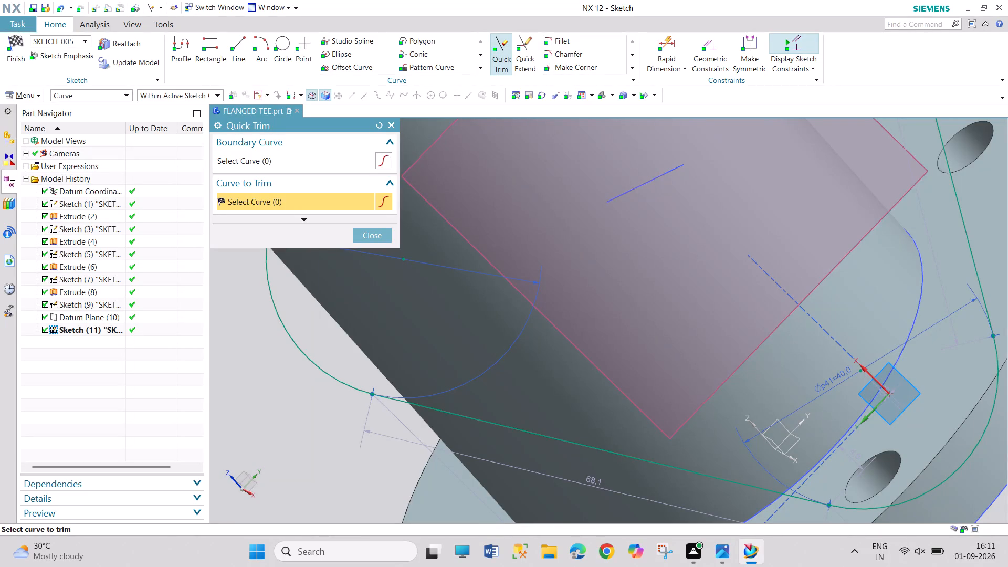
pyautogui.click(874, 403)
pyautogui.click(873, 409)
pyautogui.scroll(-3, 888, 418)
pyautogui.scroll(1, 878, 412)
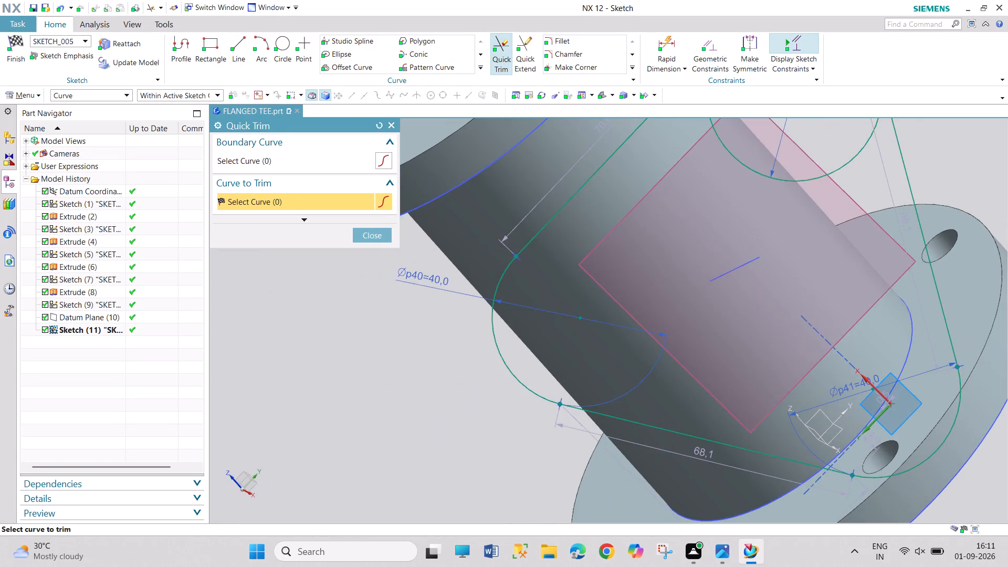
pyautogui.scroll(-2, 878, 412)
pyautogui.click(833, 264)
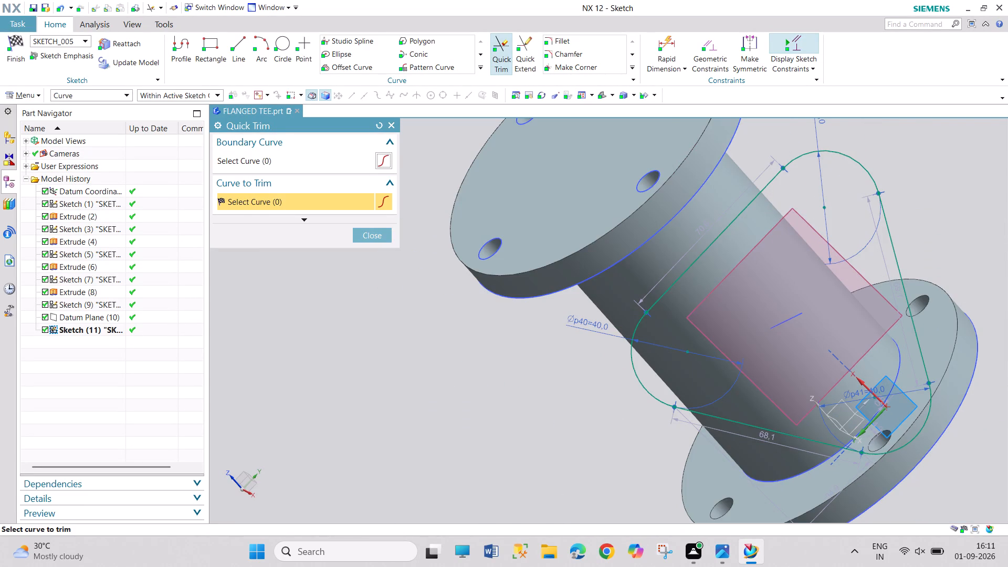
pyautogui.click(391, 124)
# Finish the triangular flange sketch and return to the 3D modeling environment.
pyautogui.click(22, 44)
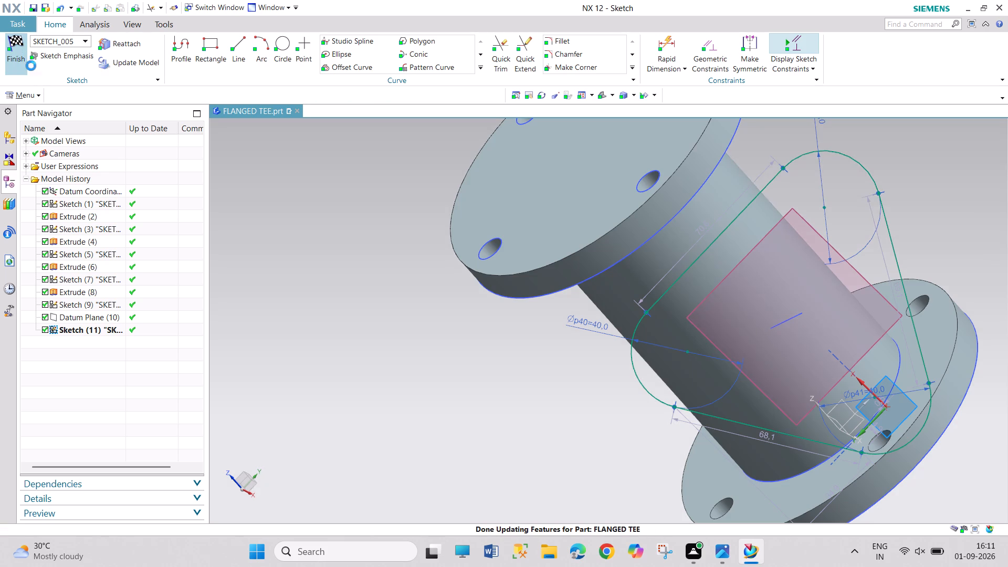
pyautogui.moveTo(544, 375); pyautogui.dragTo(556, 372, button='middle')
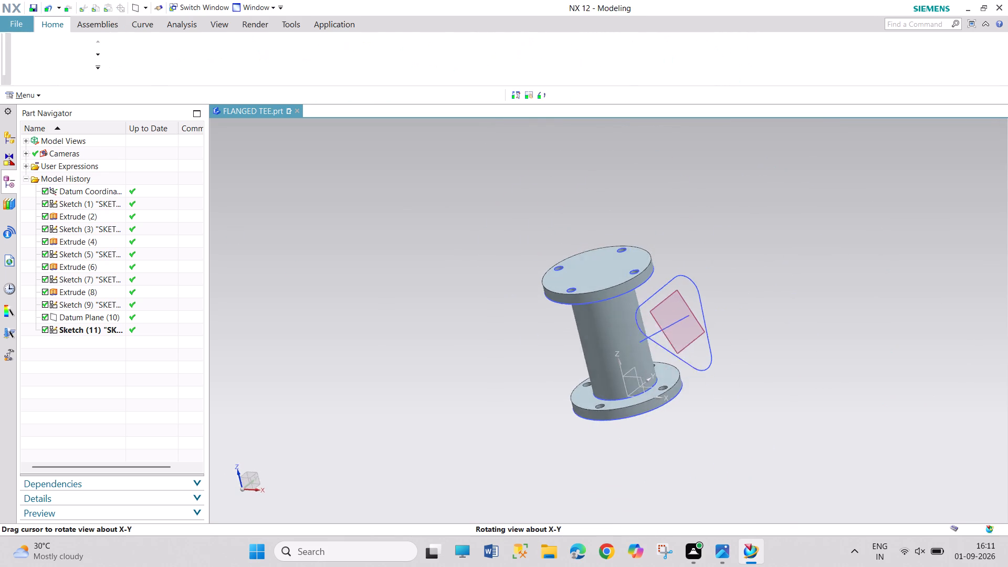
pyautogui.moveTo(556, 372); pyautogui.dragTo(591, 364, button='middle')
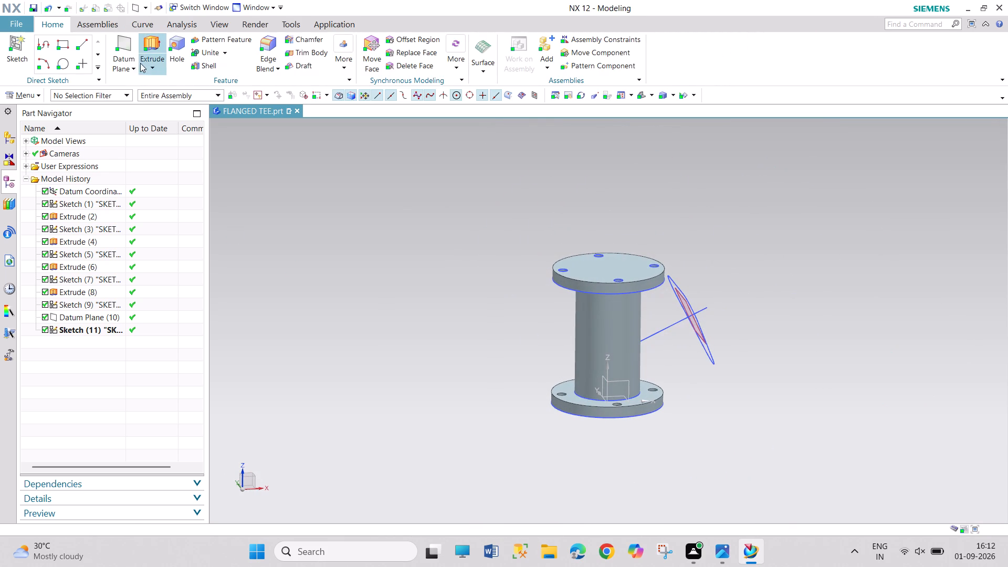
# Extrude the rounded-triangle flange profile 12 mm outward, away from the vertical pipe, with the Boolean set to Inferred.
pyautogui.click(143, 40)
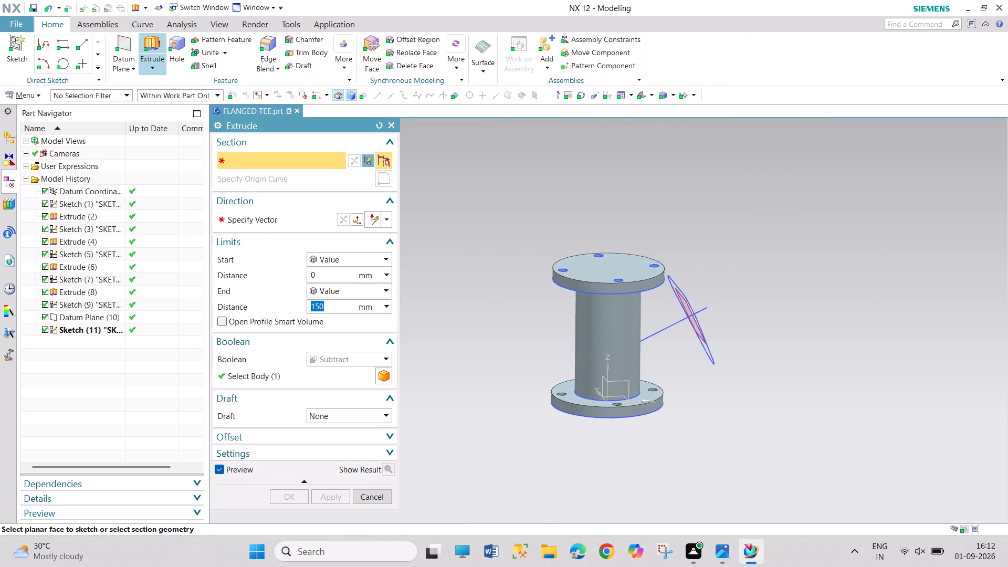
pyautogui.click(710, 362)
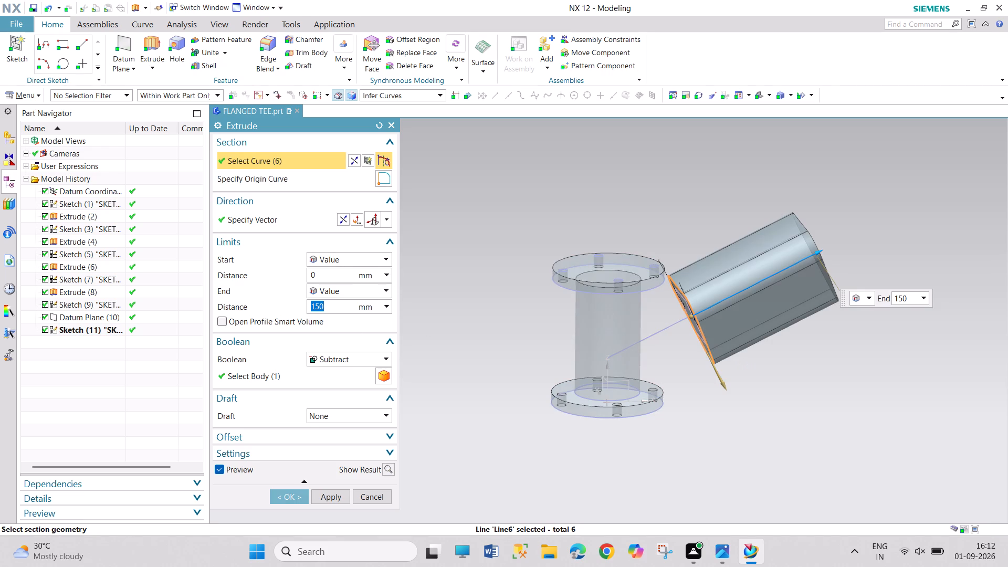
pyautogui.moveTo(692, 408); pyautogui.dragTo(628, 385, button='middle')
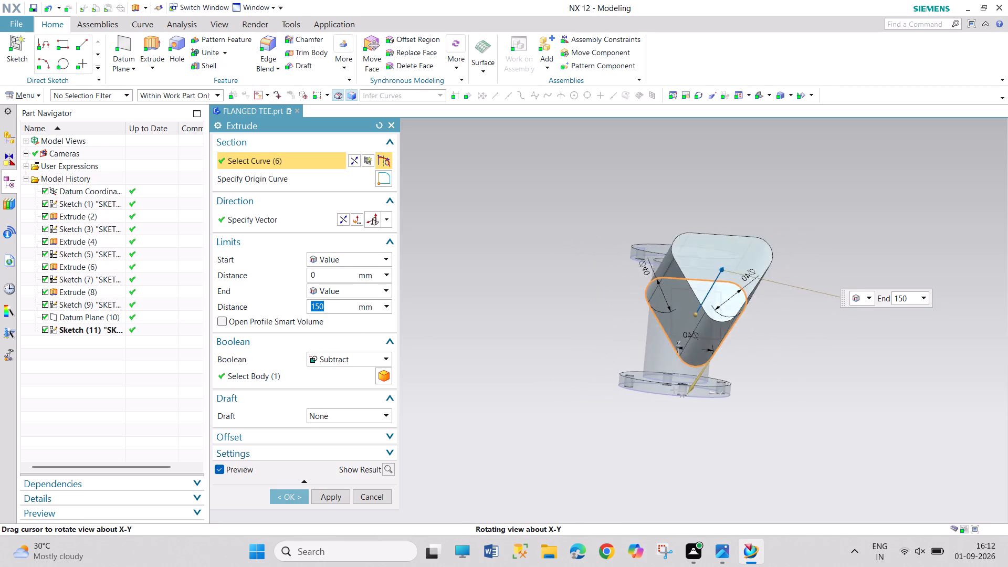
pyautogui.moveTo(628, 385); pyautogui.dragTo(651, 402, button='middle')
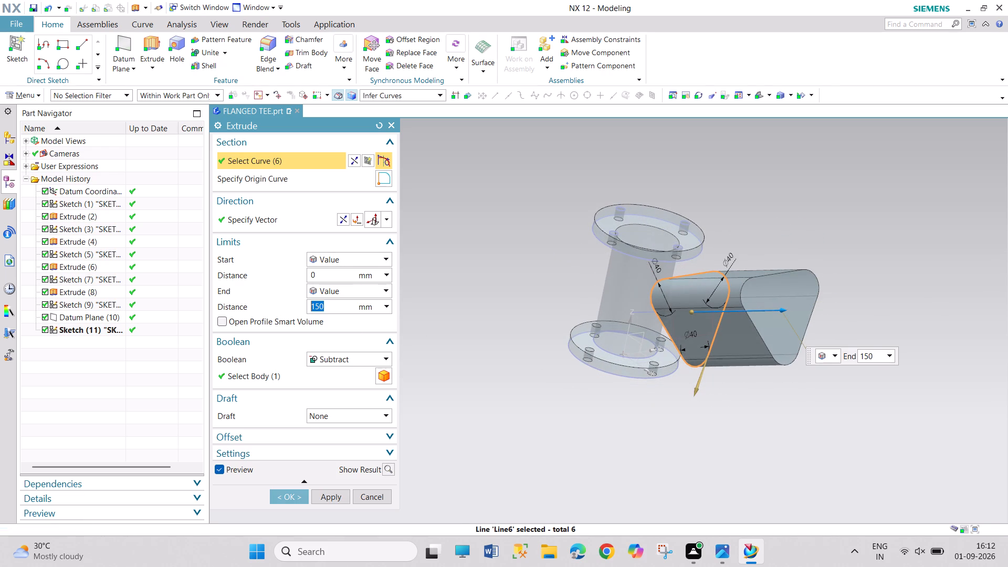
pyautogui.click(338, 218)
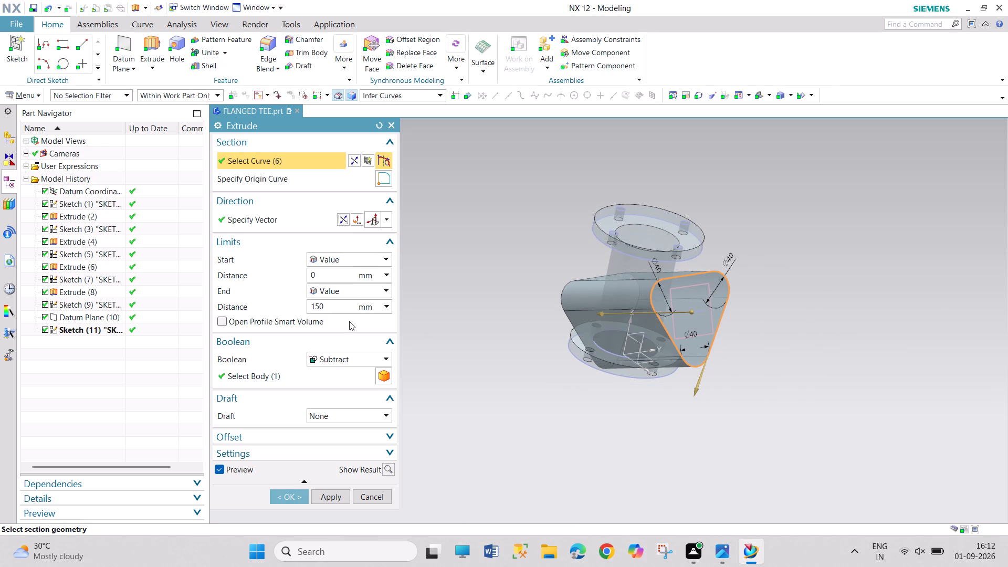
pyautogui.click(355, 358)
pyautogui.click(354, 381)
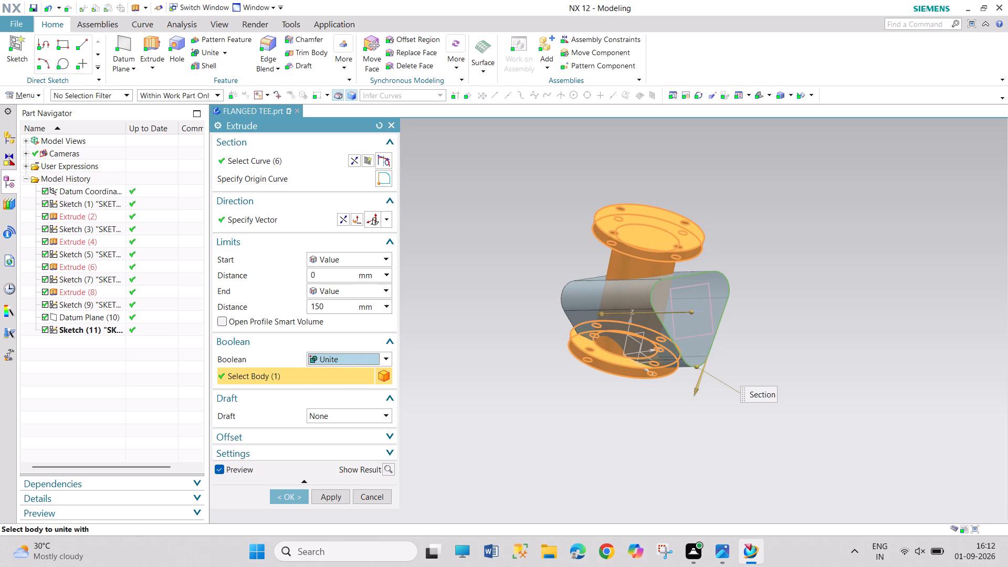
pyautogui.click(384, 358)
pyautogui.click(355, 418)
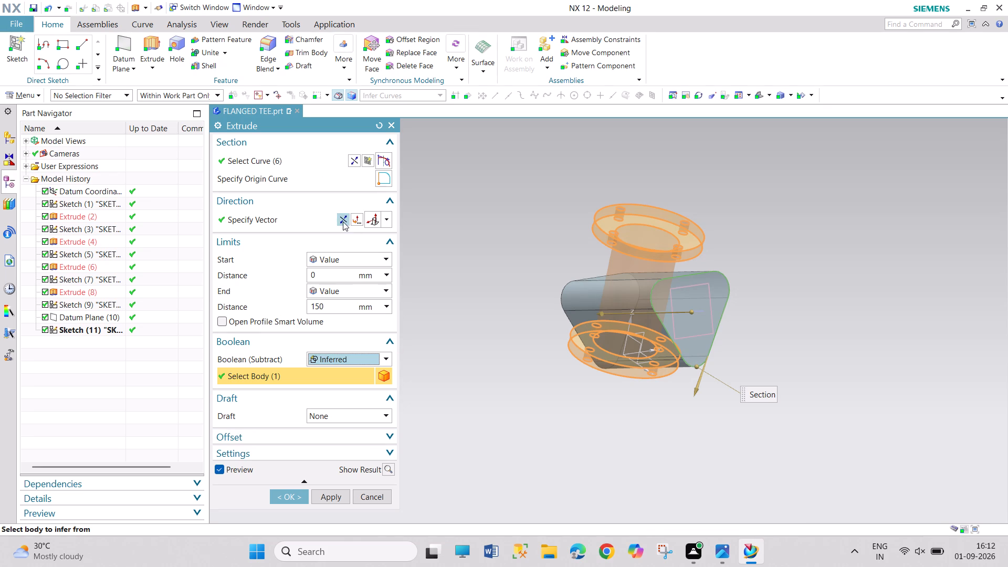
pyautogui.click(343, 222)
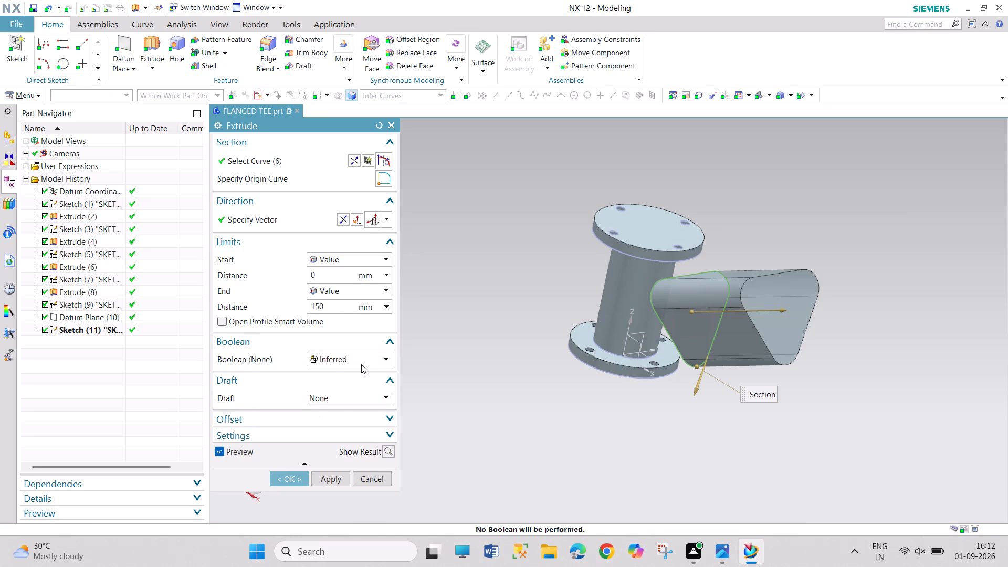
pyautogui.doubleClick(342, 310)
pyautogui.write('12')
pyautogui.press('Return')
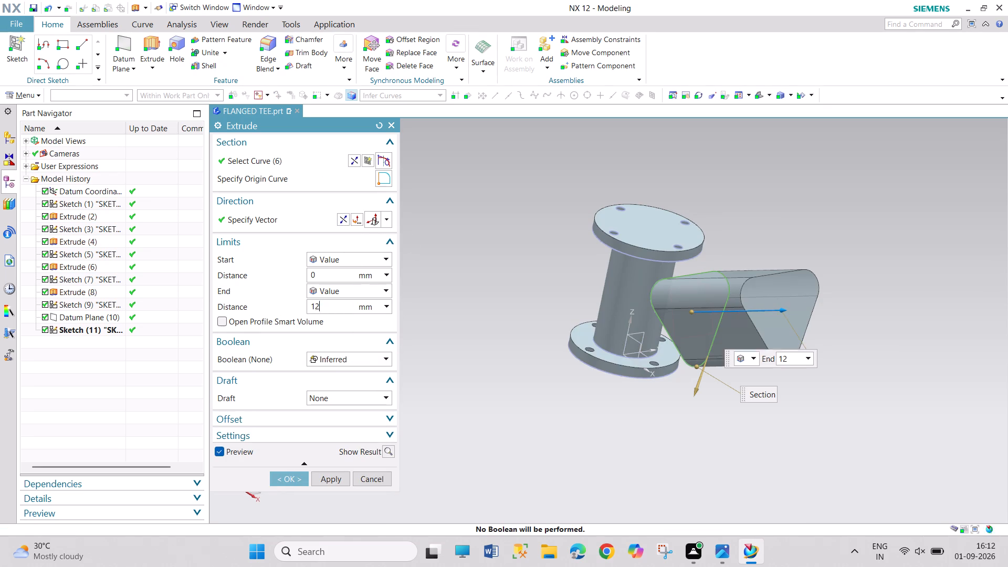
pyautogui.click(297, 484)
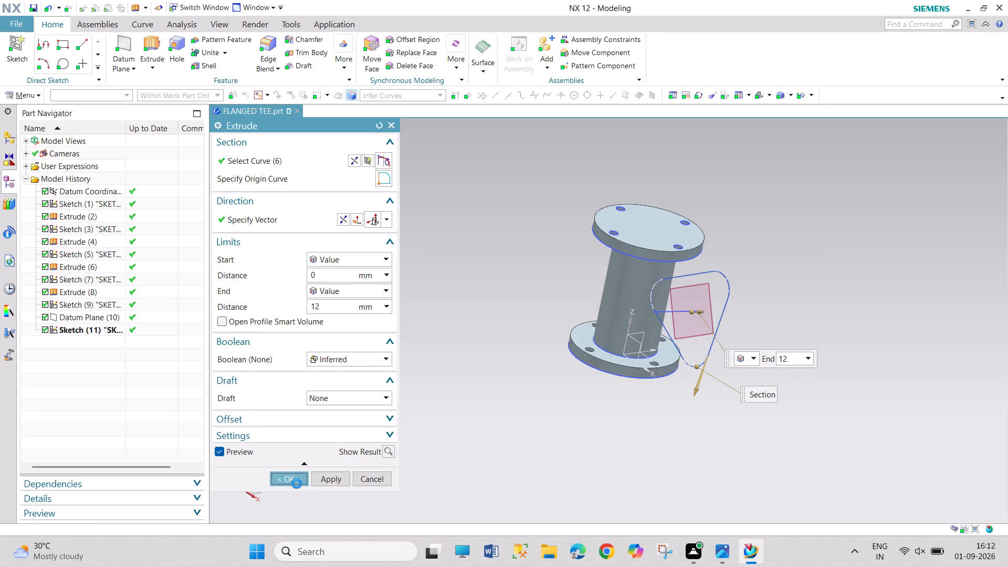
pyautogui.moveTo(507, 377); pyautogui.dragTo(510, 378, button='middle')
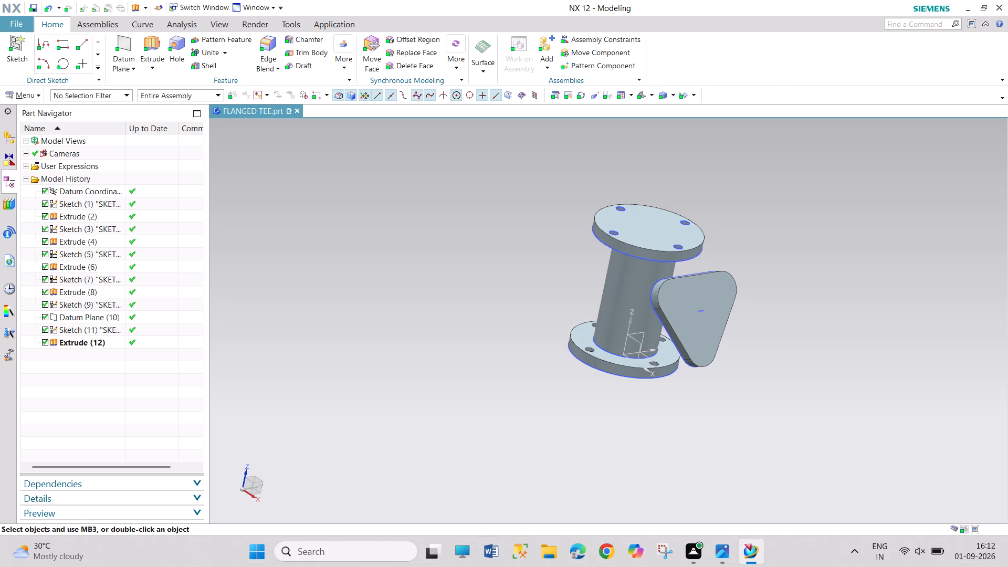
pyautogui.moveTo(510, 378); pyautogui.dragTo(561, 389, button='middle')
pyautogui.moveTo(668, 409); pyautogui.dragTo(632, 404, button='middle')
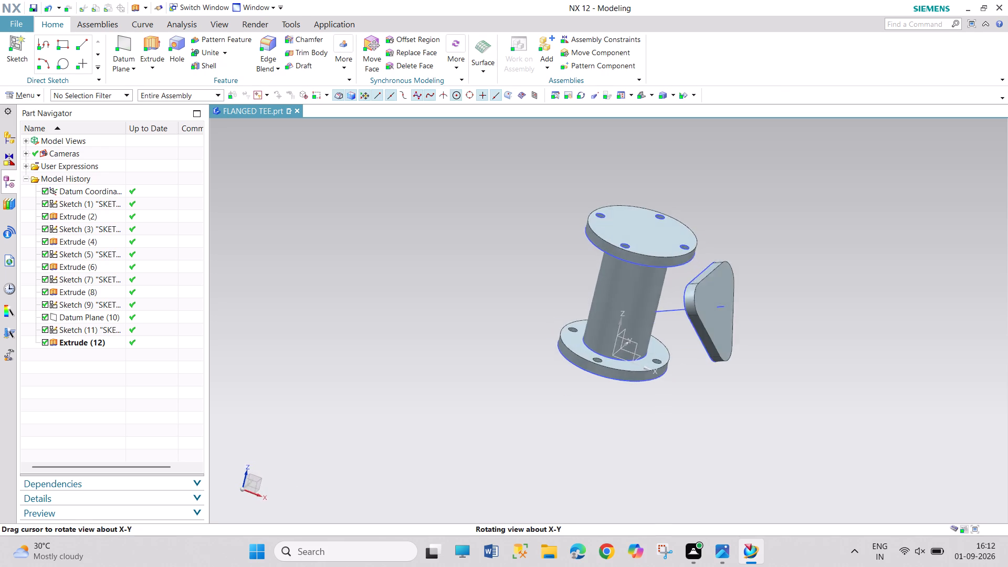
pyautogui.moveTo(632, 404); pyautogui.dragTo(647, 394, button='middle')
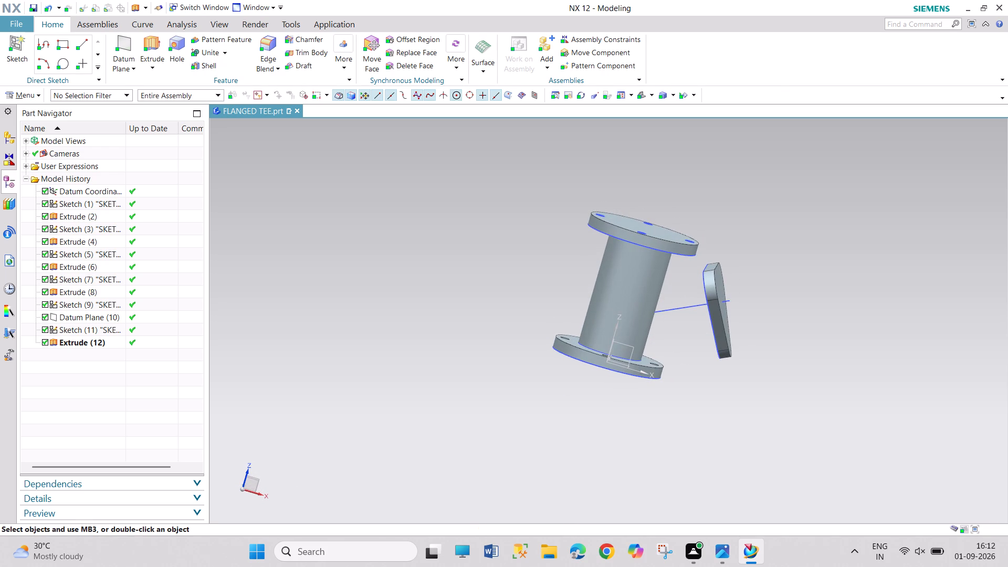
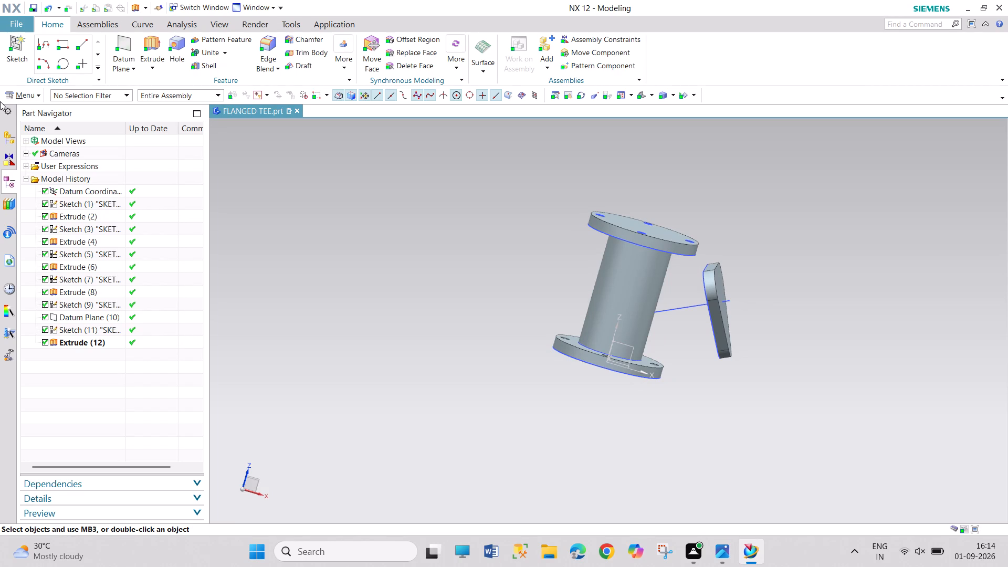
# Edit the branch's datum plane to sit at an arc length of 120 mm along the inclined centreline.
pyautogui.scroll(-3, 713, 325)
pyautogui.click(80, 317)
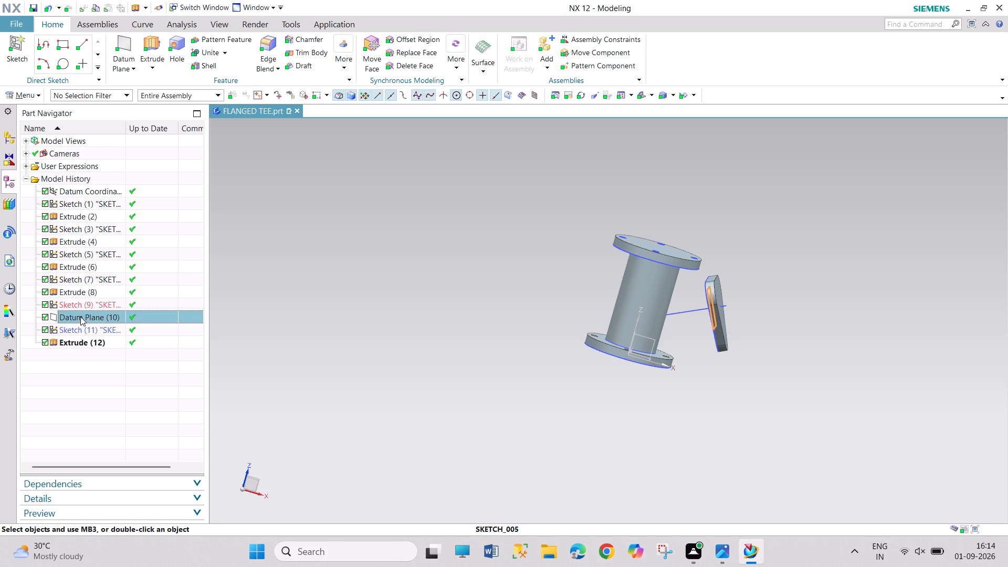
pyautogui.rightClick(80, 317)
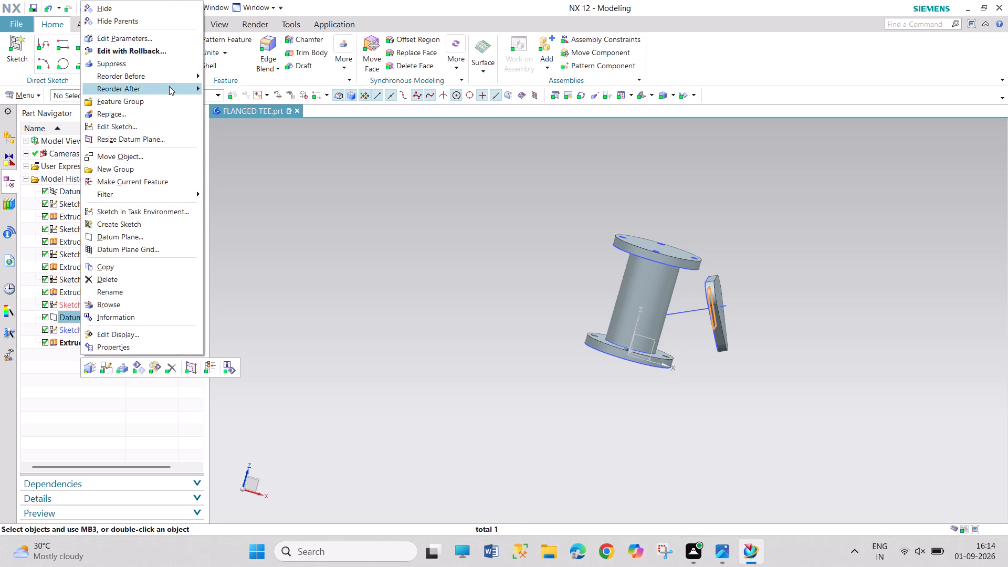
pyautogui.click(171, 50)
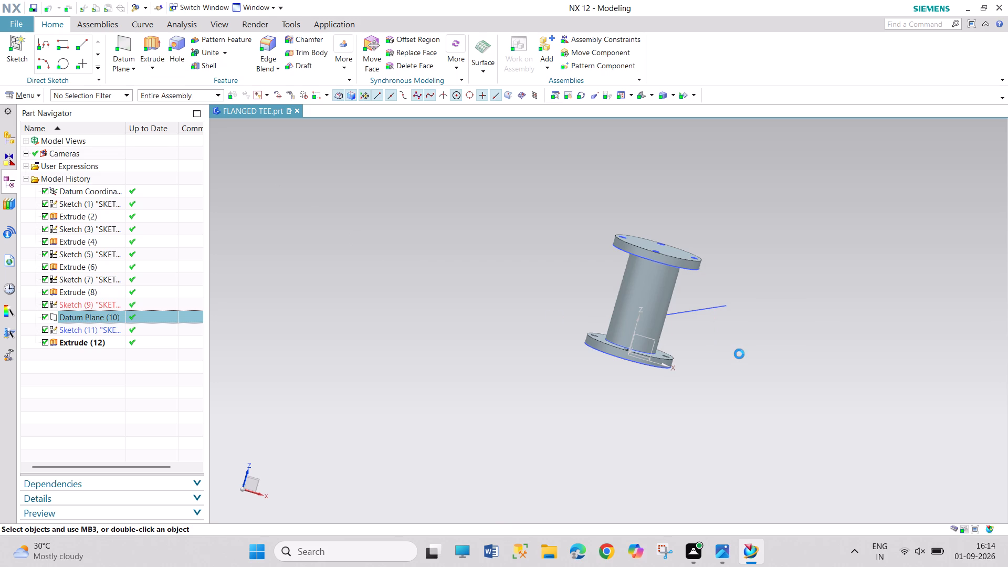
pyautogui.scroll(-6, 723, 317)
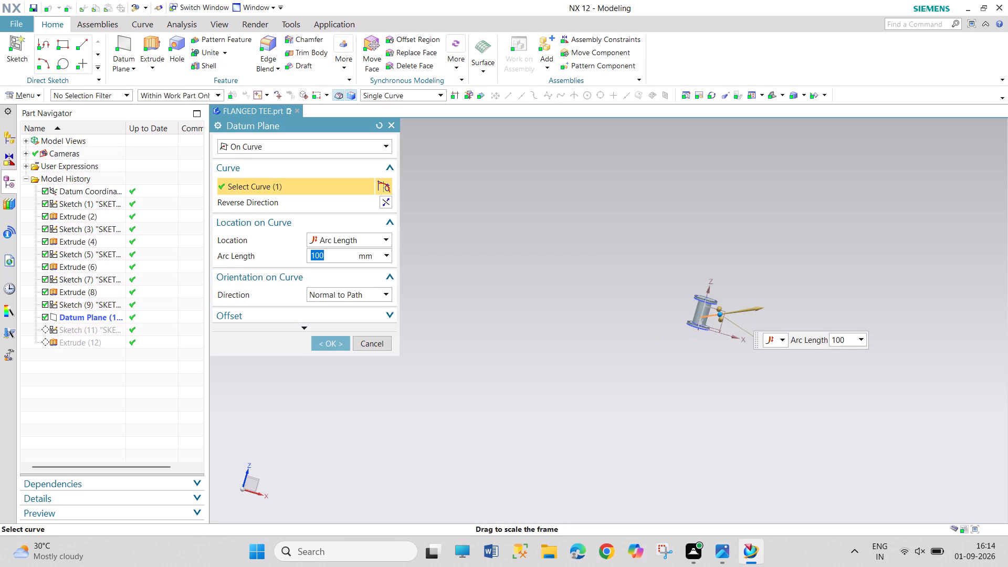
pyautogui.scroll(5, 729, 318)
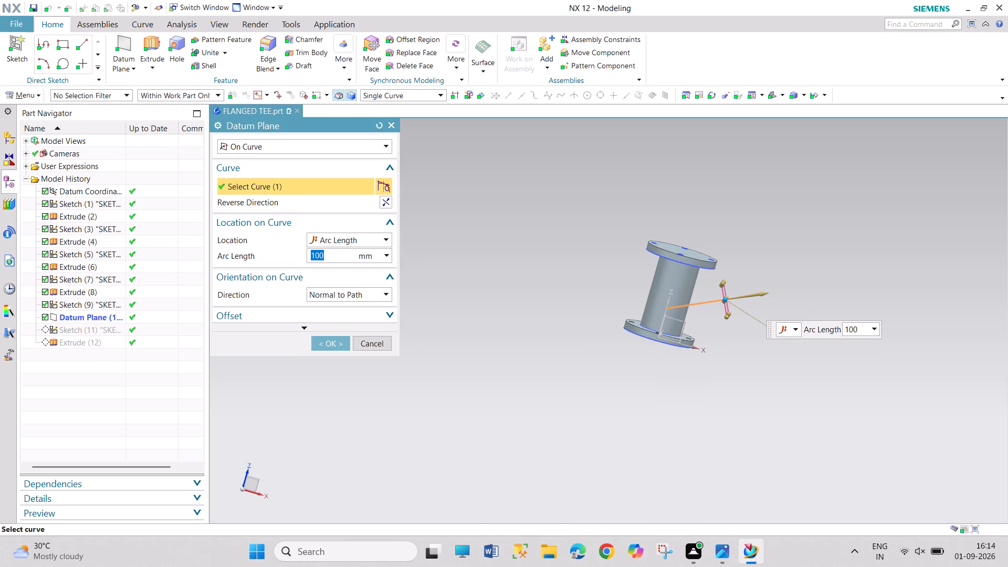
pyautogui.scroll(12, 728, 316)
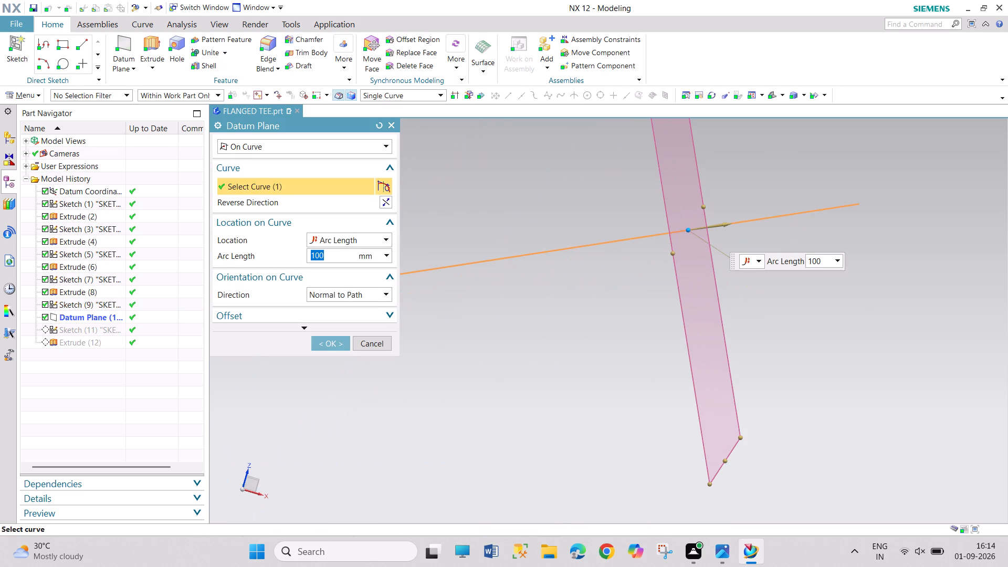
pyautogui.write('120')
pyautogui.press('Return')
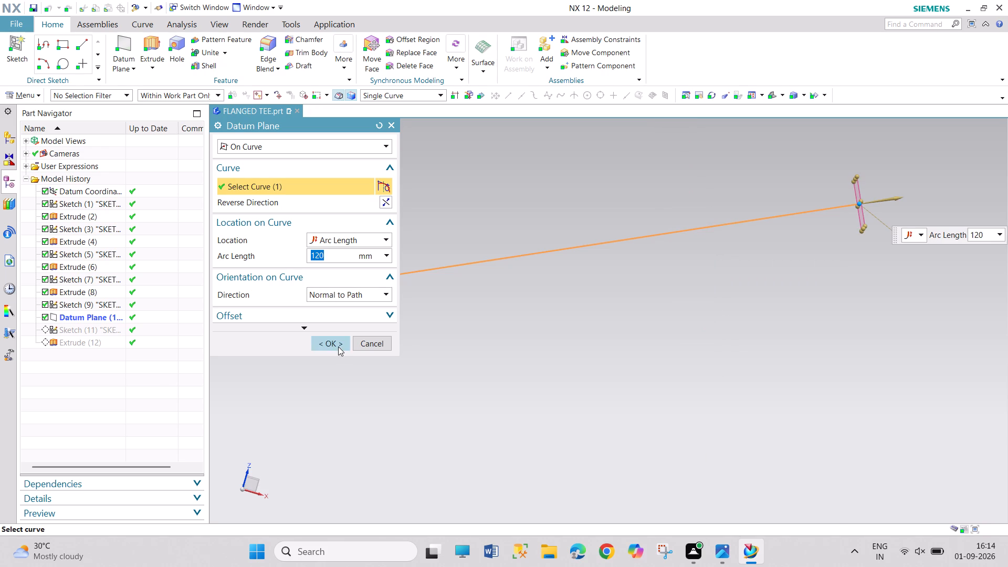
pyautogui.click(338, 346)
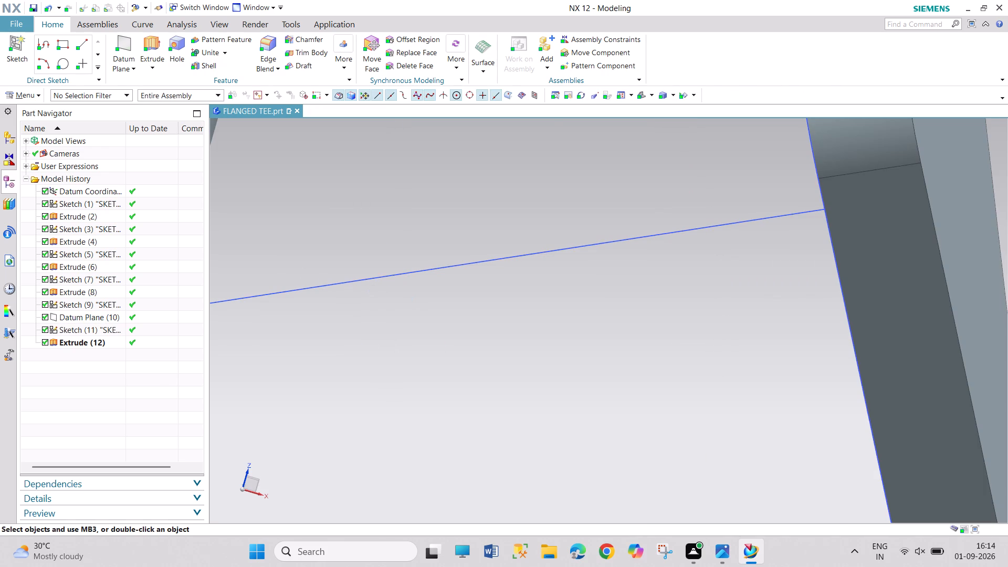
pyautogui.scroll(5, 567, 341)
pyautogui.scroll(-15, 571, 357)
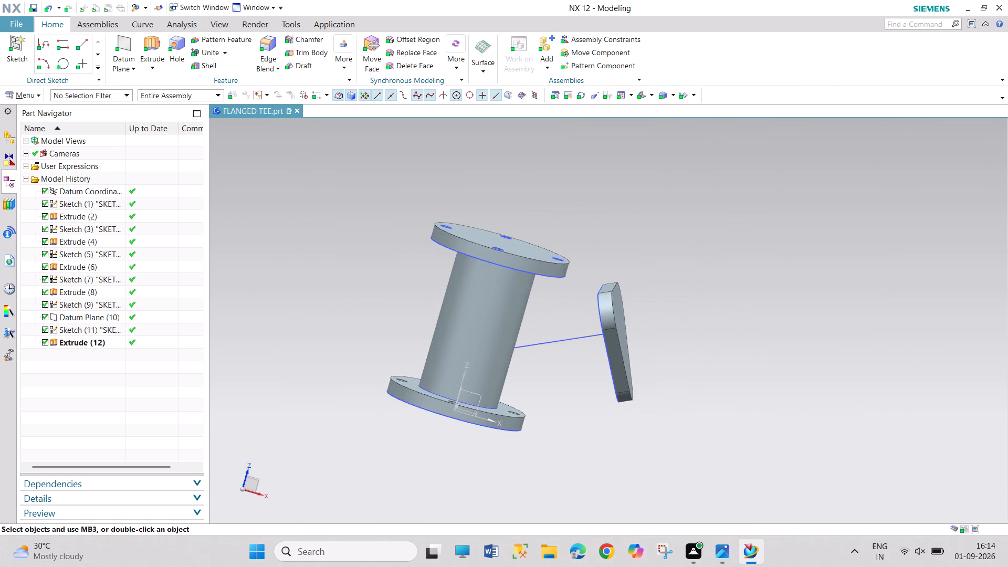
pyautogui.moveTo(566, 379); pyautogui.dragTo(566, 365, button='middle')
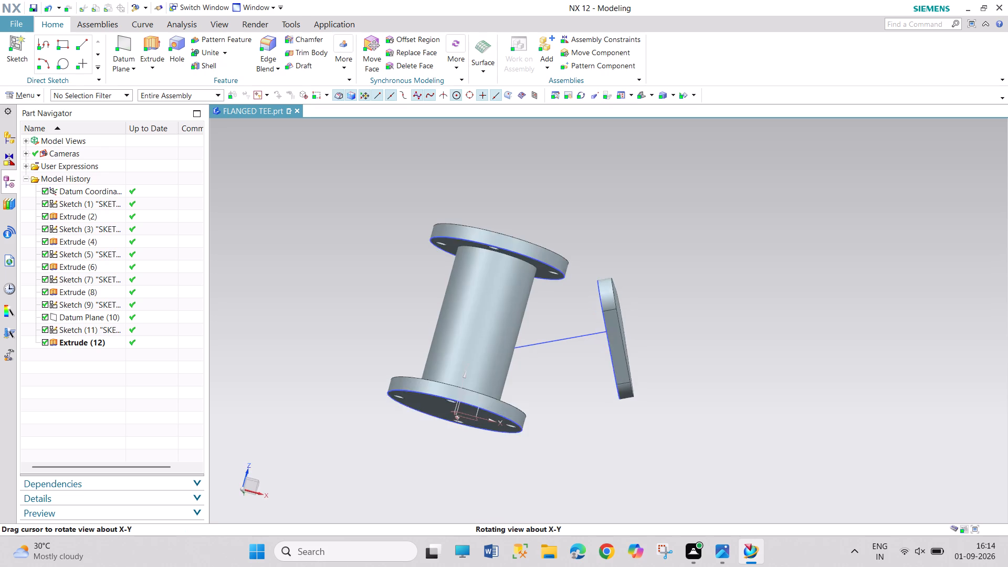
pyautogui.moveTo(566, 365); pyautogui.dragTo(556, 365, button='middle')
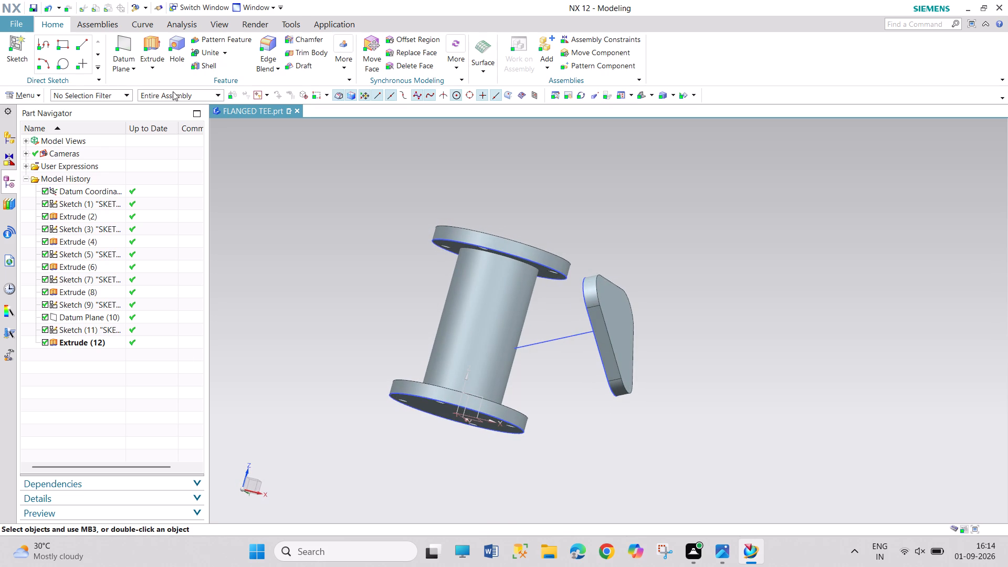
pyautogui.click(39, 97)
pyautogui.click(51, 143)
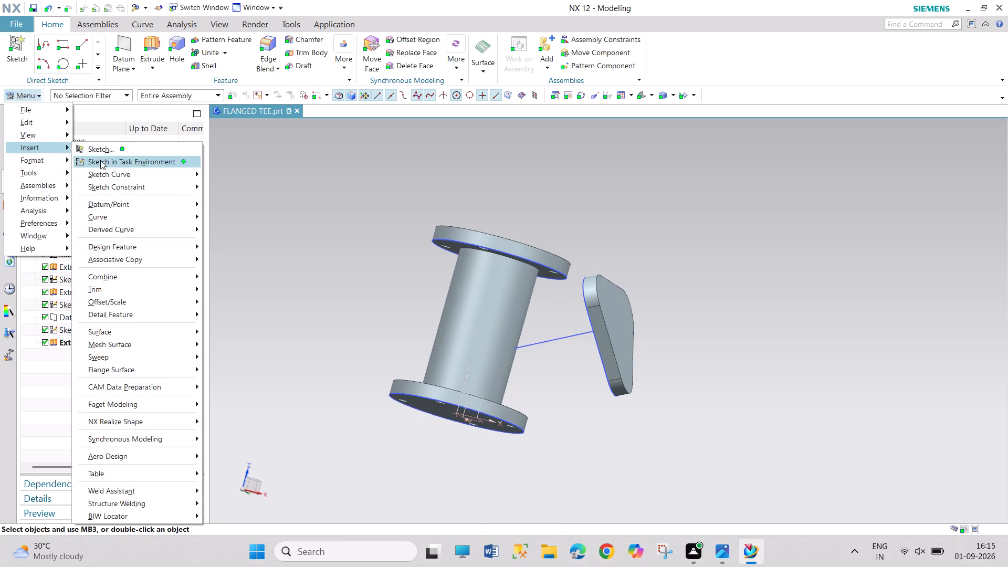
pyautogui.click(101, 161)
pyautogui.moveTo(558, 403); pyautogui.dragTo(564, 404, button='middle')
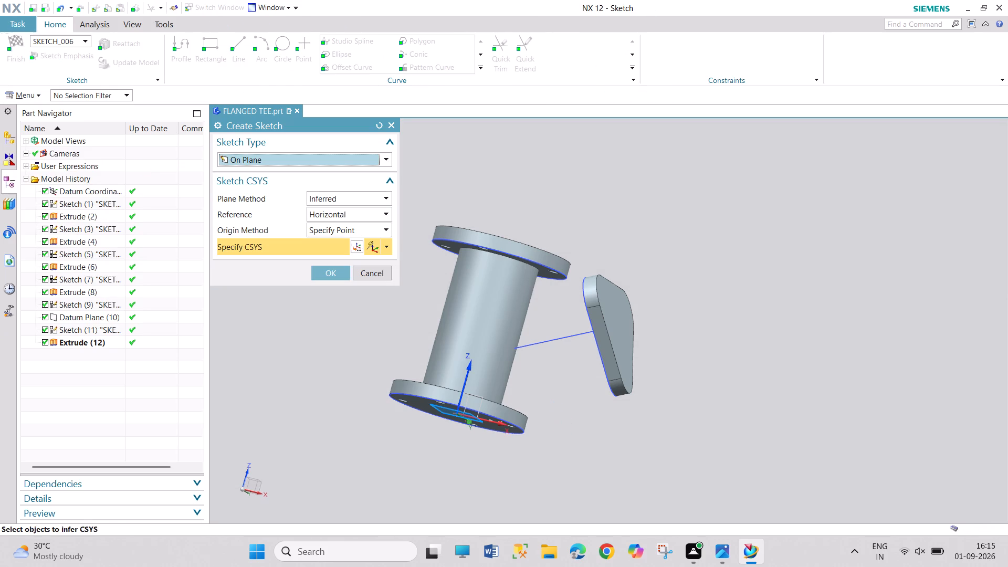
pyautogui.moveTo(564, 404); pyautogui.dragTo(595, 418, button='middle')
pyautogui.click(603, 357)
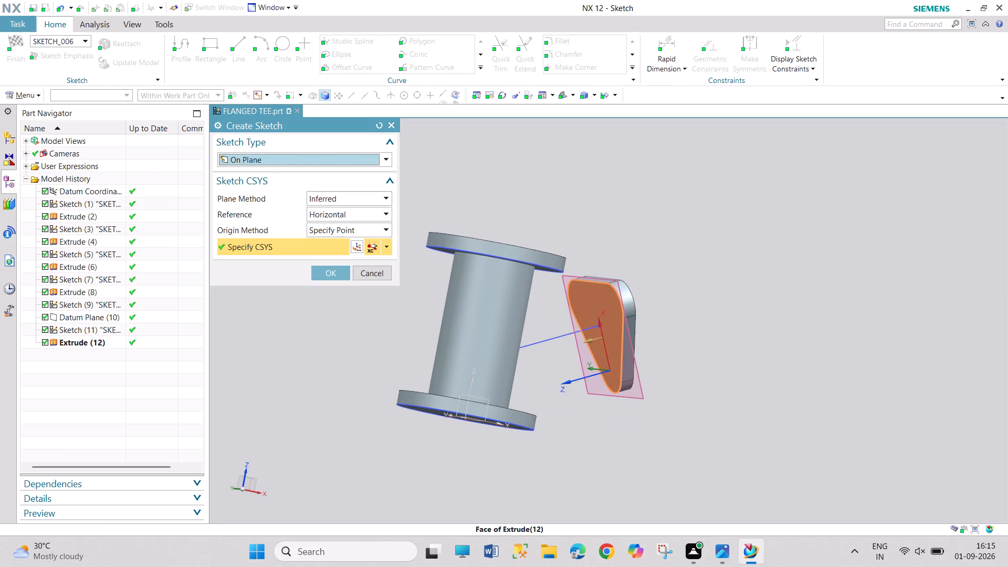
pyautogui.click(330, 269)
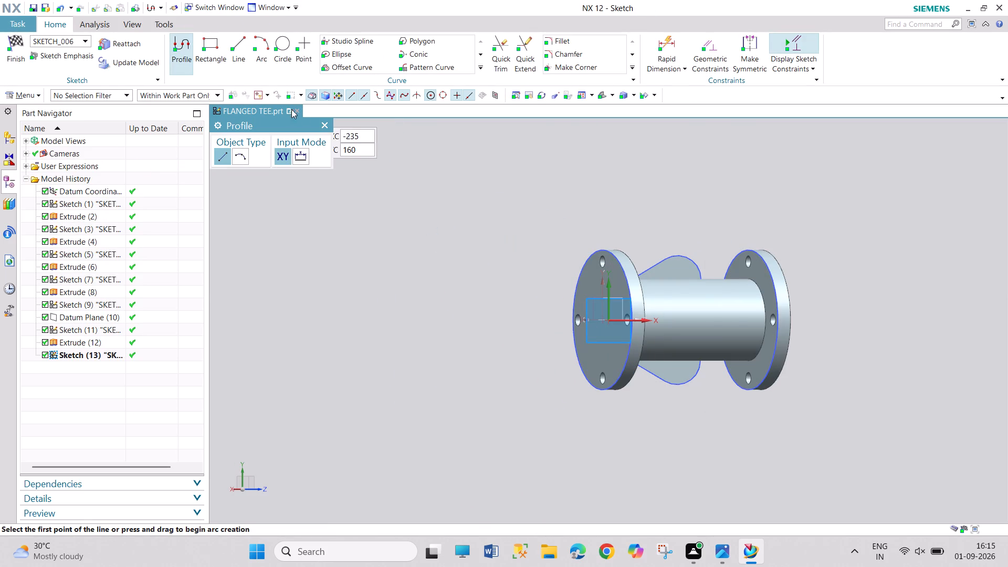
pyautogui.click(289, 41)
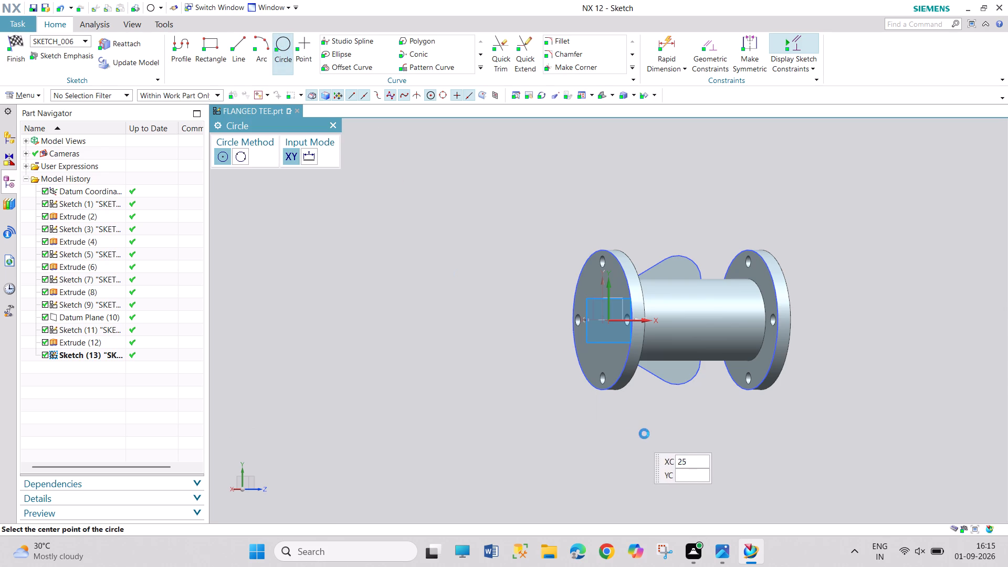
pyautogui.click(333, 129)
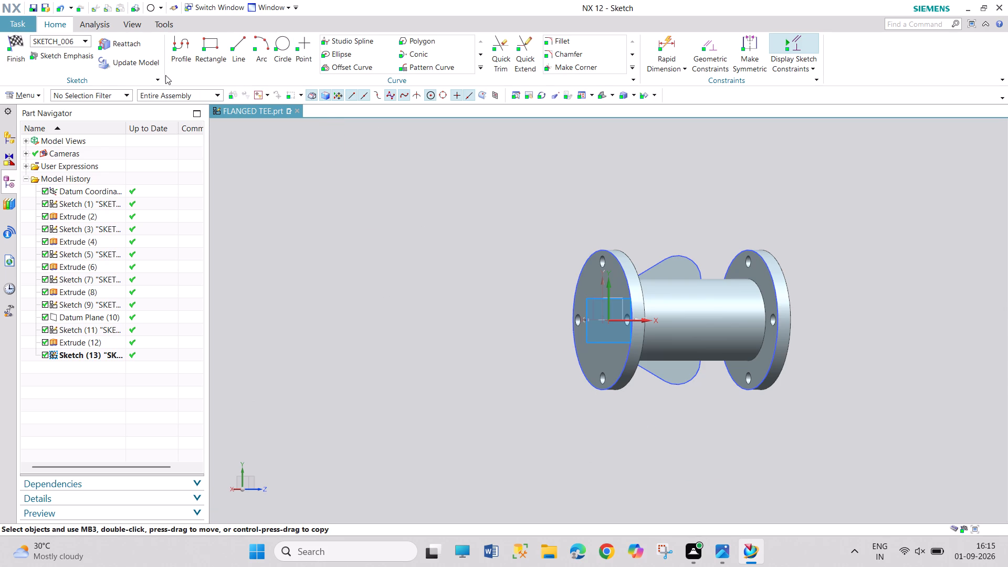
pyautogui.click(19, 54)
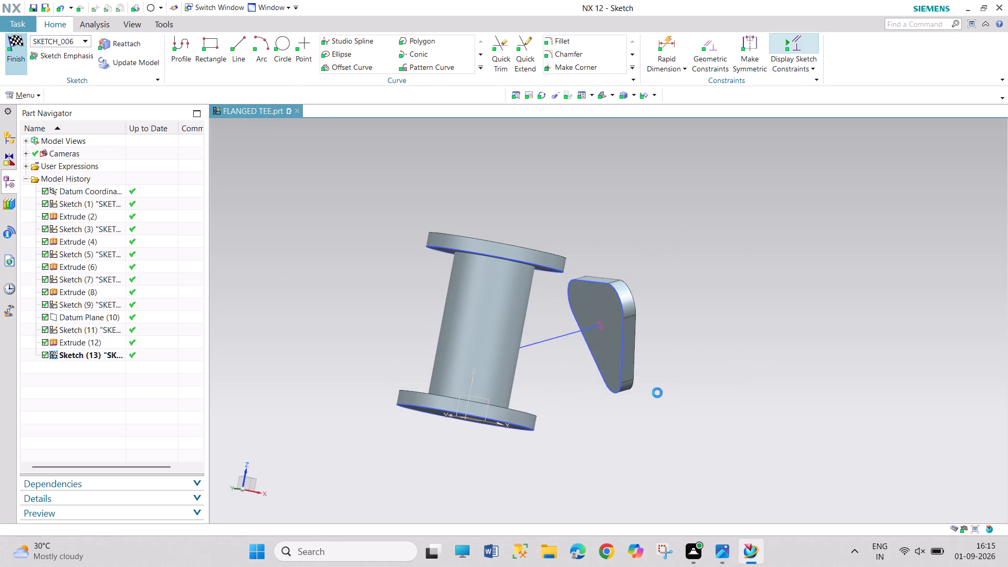
# Create a new sketch in the task environment on the triangular flange's outer face, facing away from the vertical pipe.
pyautogui.moveTo(656, 393); pyautogui.dragTo(556, 400, button='middle')
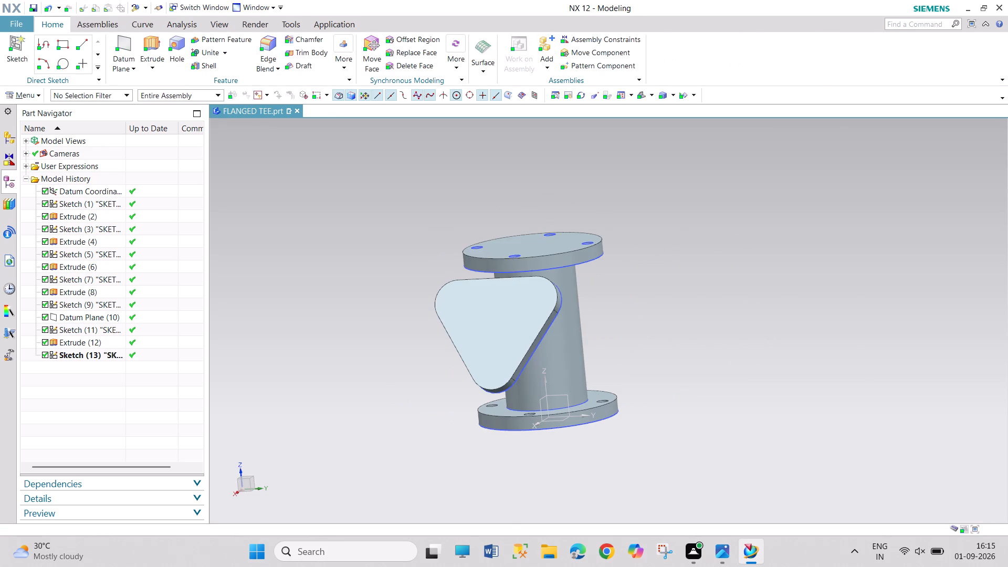
pyautogui.click(479, 333)
pyautogui.click(28, 97)
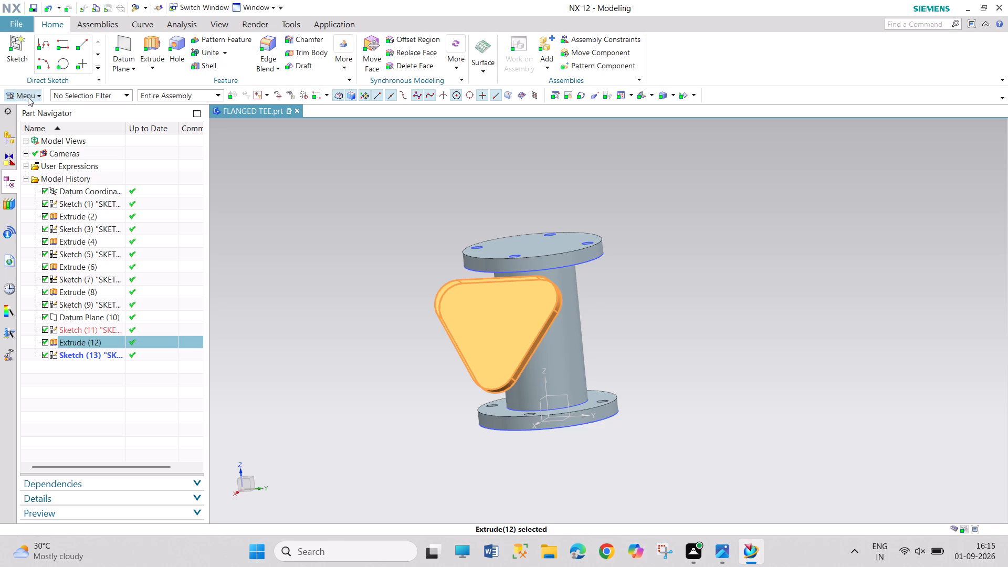
pyautogui.click(39, 150)
pyautogui.click(102, 161)
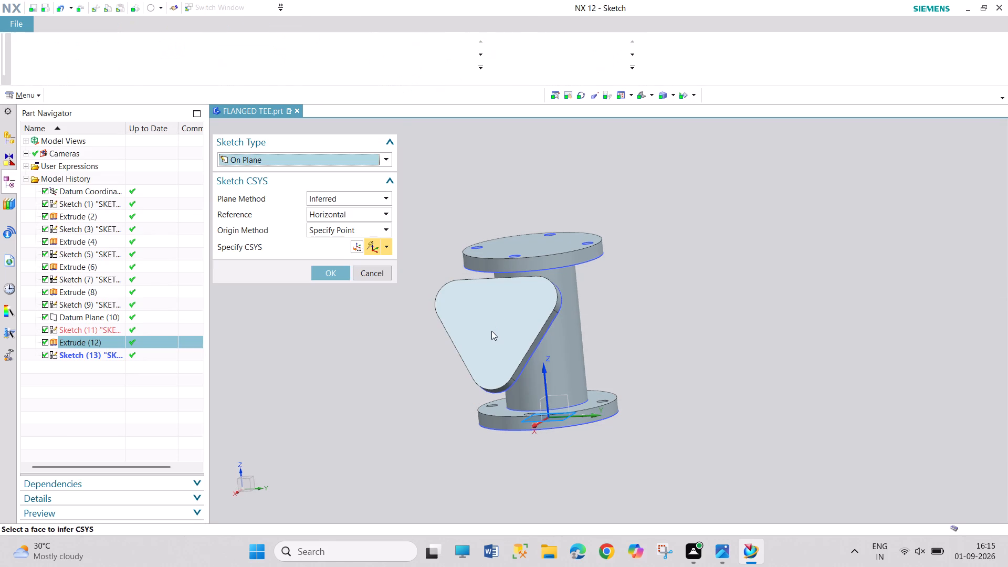
pyautogui.click(491, 331)
pyautogui.click(321, 273)
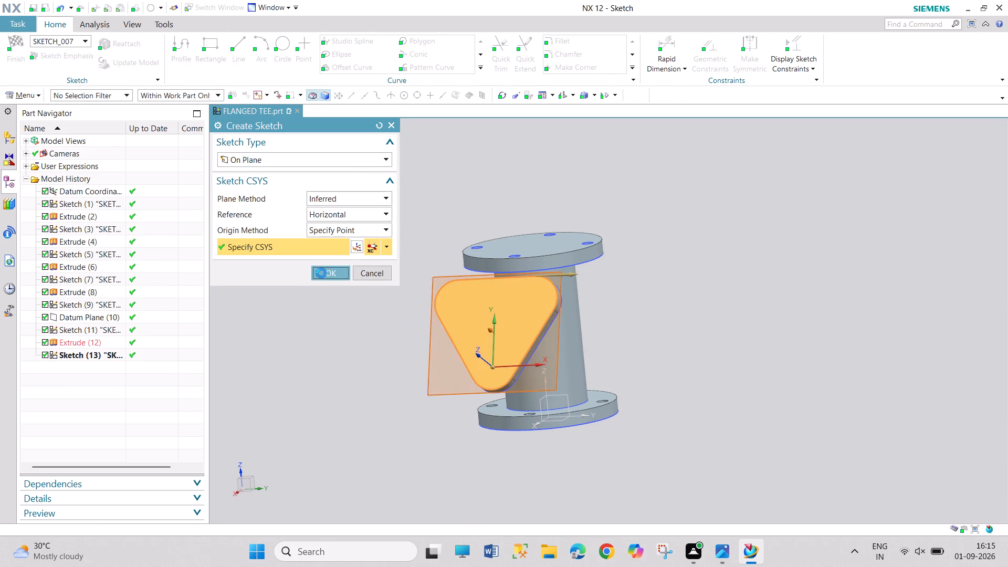
# Draw a 36 mm diameter circle centred on the branch centreline's end point, and finish the sketch.
pyautogui.scroll(-4, 617, 285)
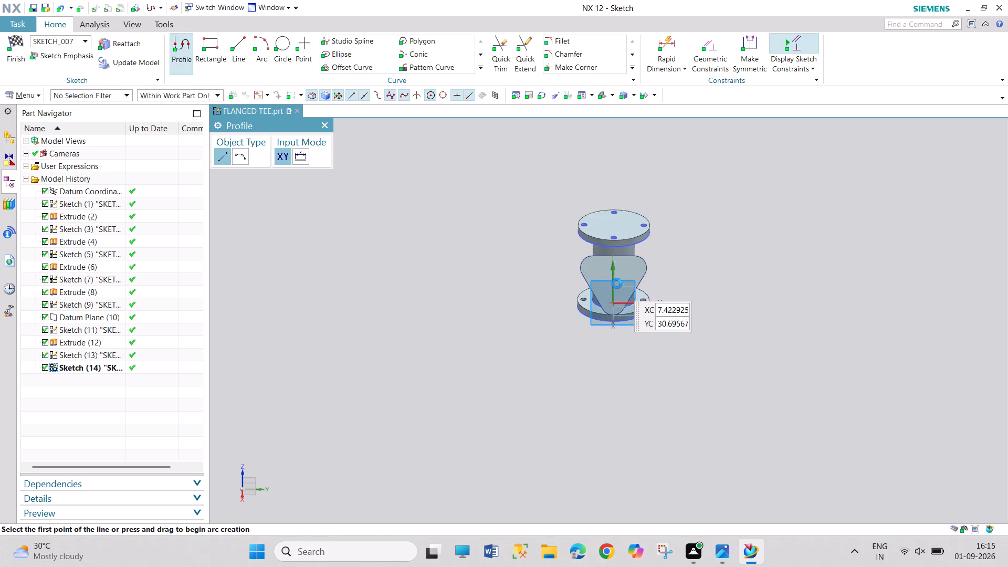
pyautogui.scroll(8, 617, 283)
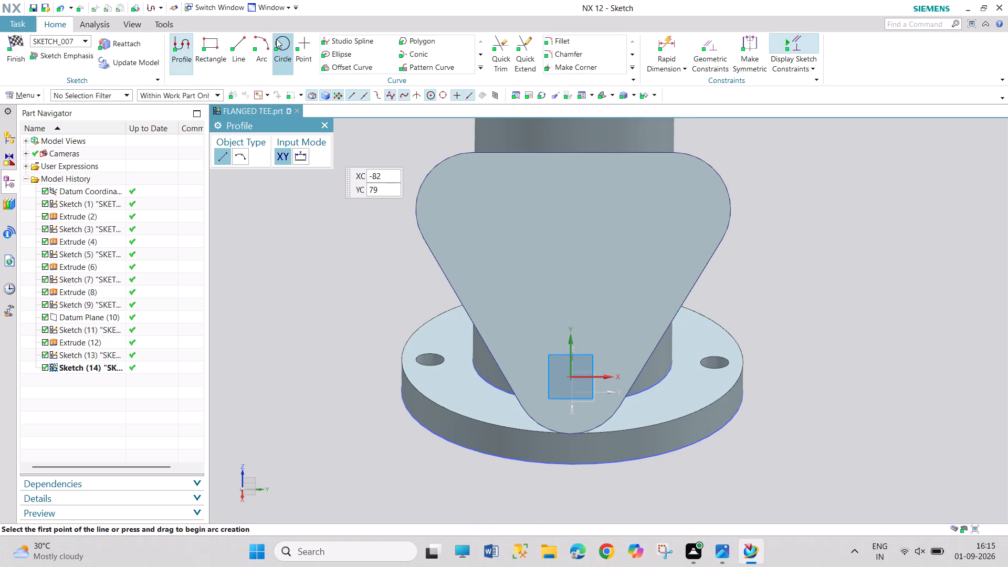
pyautogui.click(276, 39)
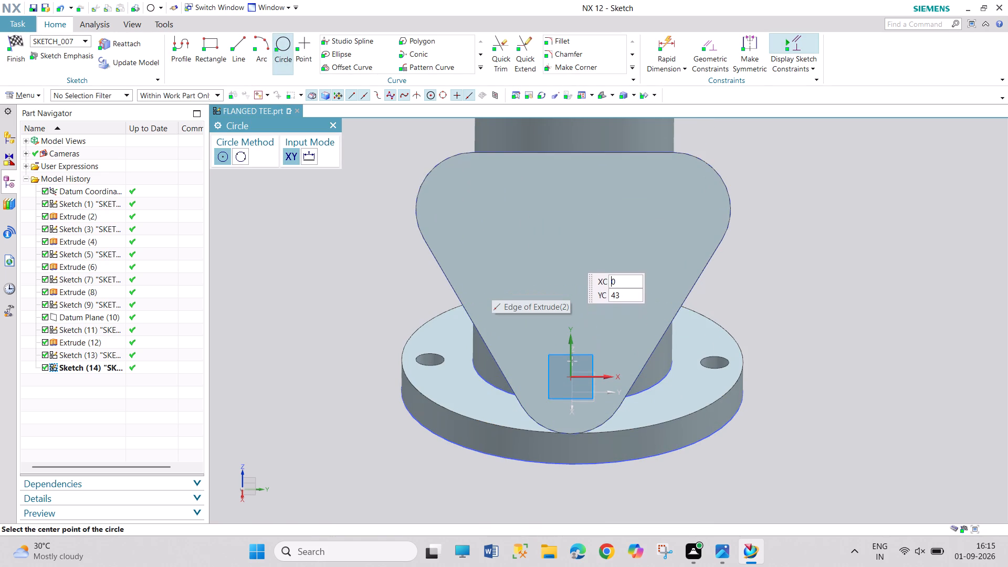
pyautogui.moveTo(746, 301); pyautogui.dragTo(743, 301, button='middle')
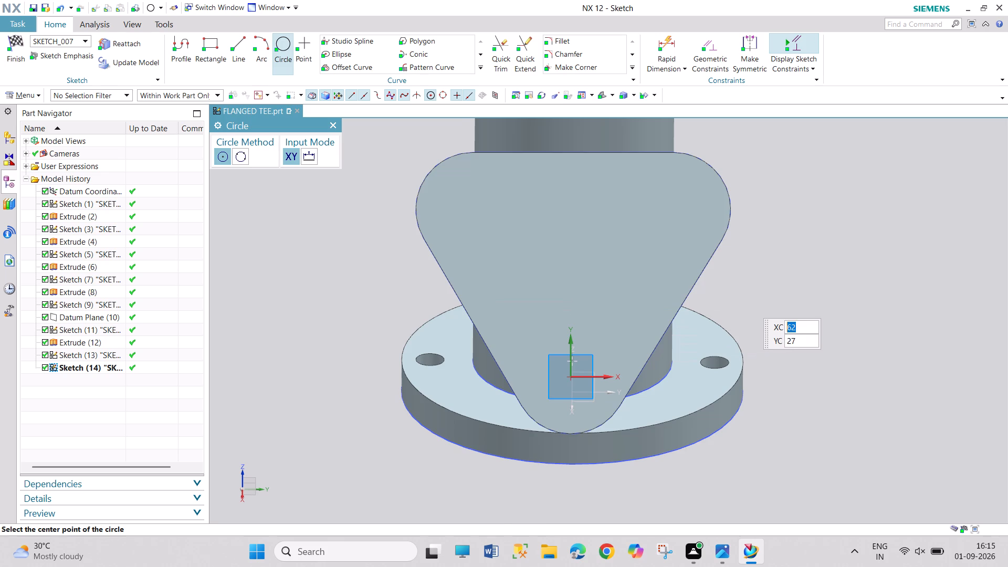
pyautogui.moveTo(743, 301); pyautogui.dragTo(660, 317, button='middle')
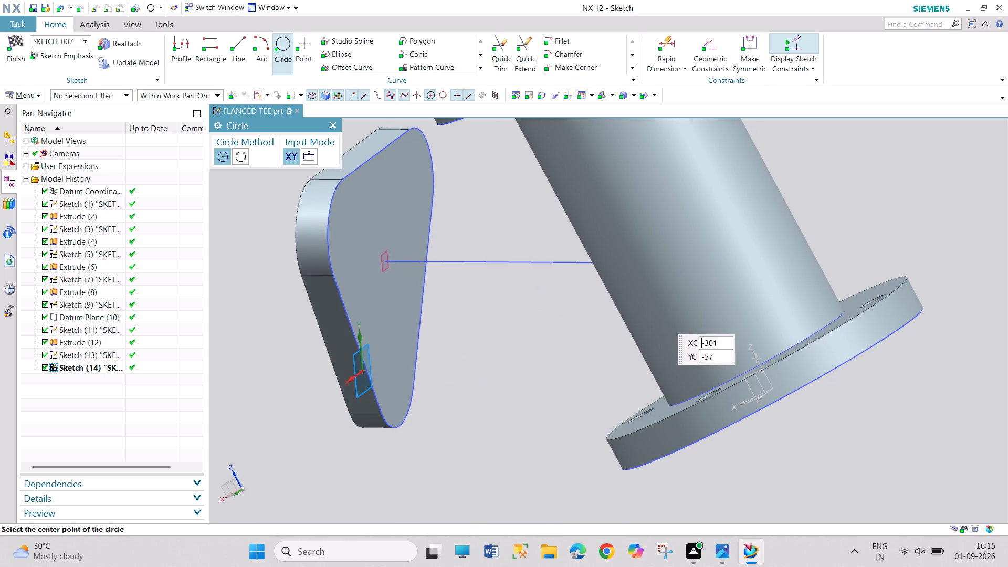
pyautogui.click(384, 262)
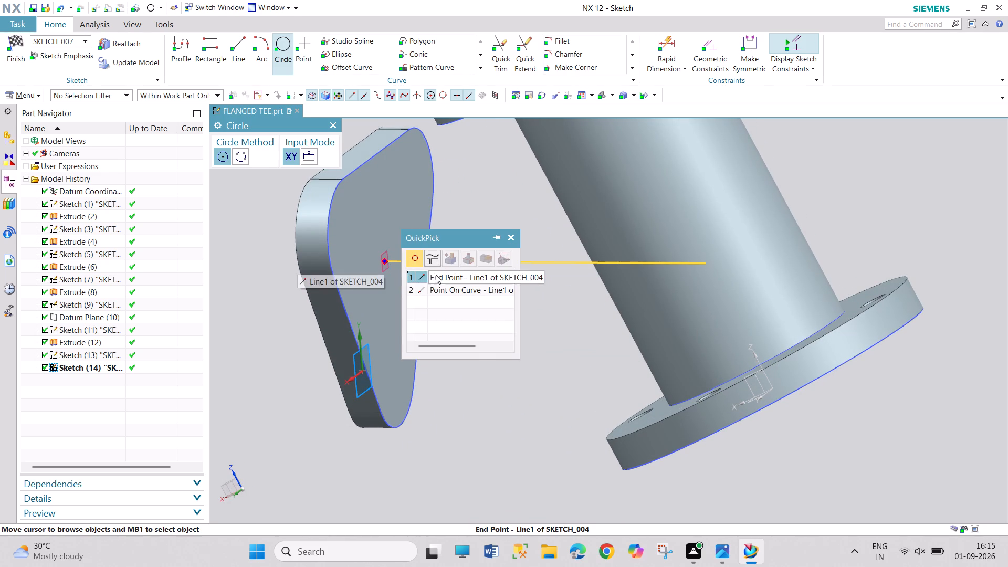
pyautogui.click(436, 275)
pyautogui.moveTo(393, 270); pyautogui.dragTo(402, 270, button='middle')
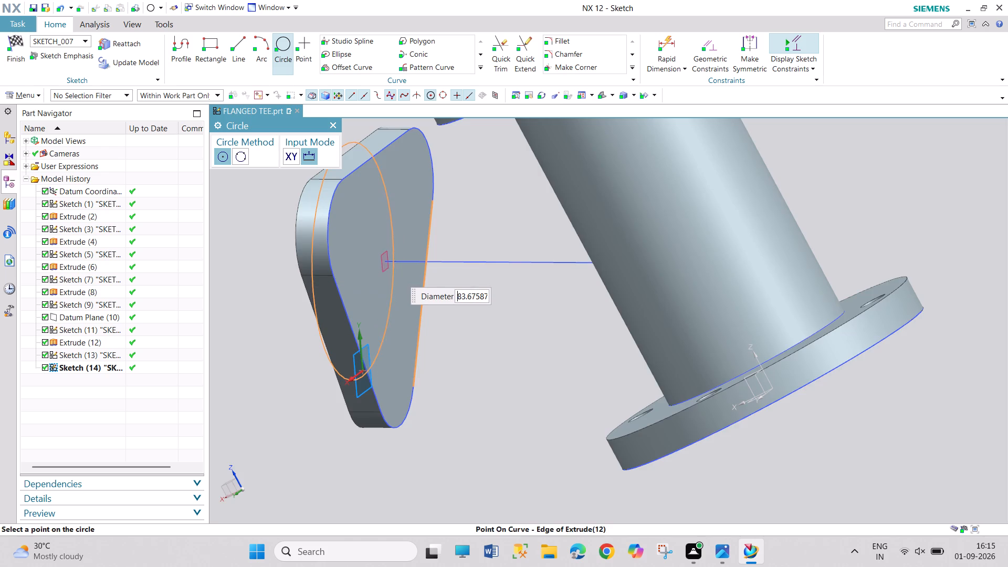
pyautogui.moveTo(402, 270); pyautogui.dragTo(479, 287, button='middle')
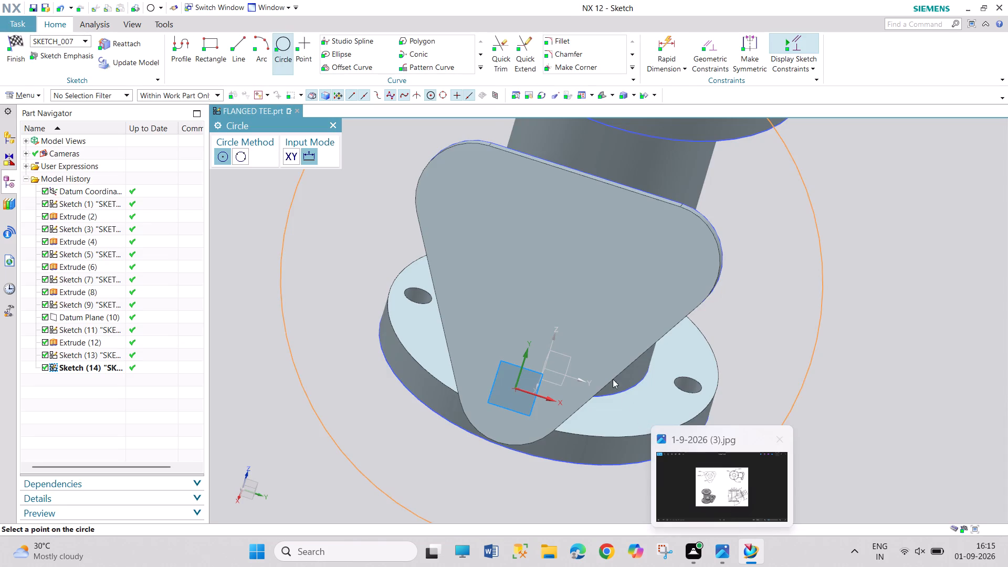
pyautogui.write('36')
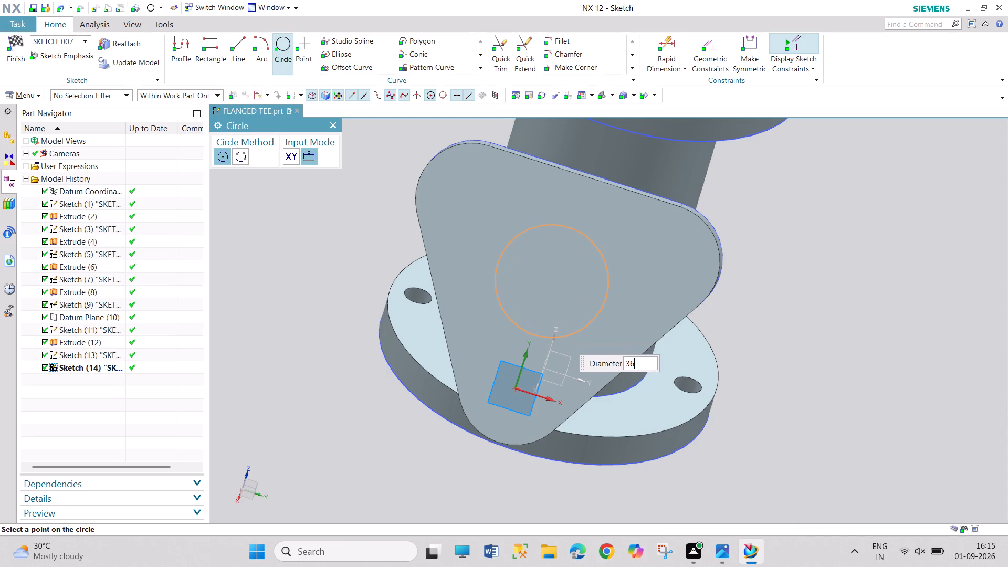
pyautogui.press('Return')
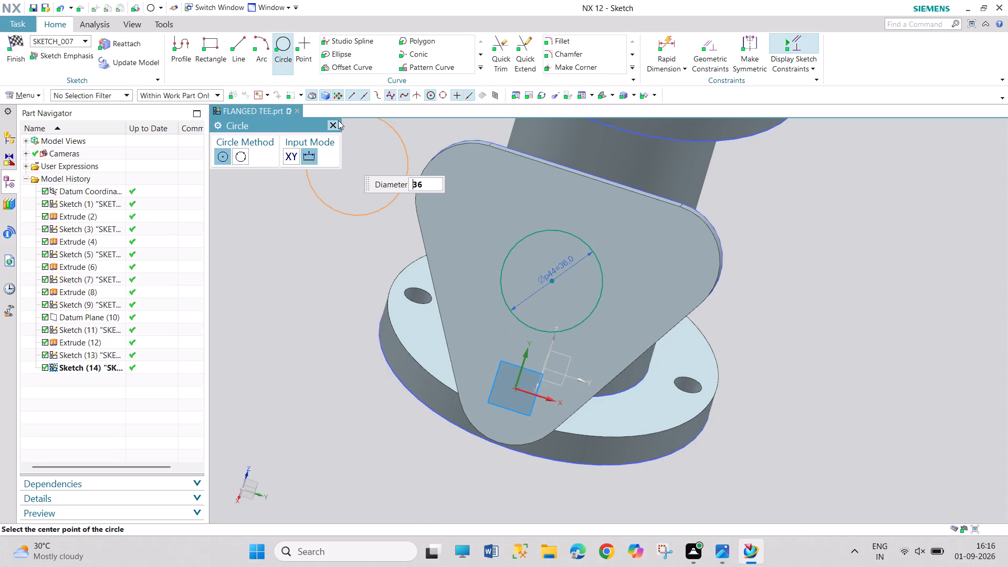
pyautogui.click(336, 121)
pyautogui.click(20, 51)
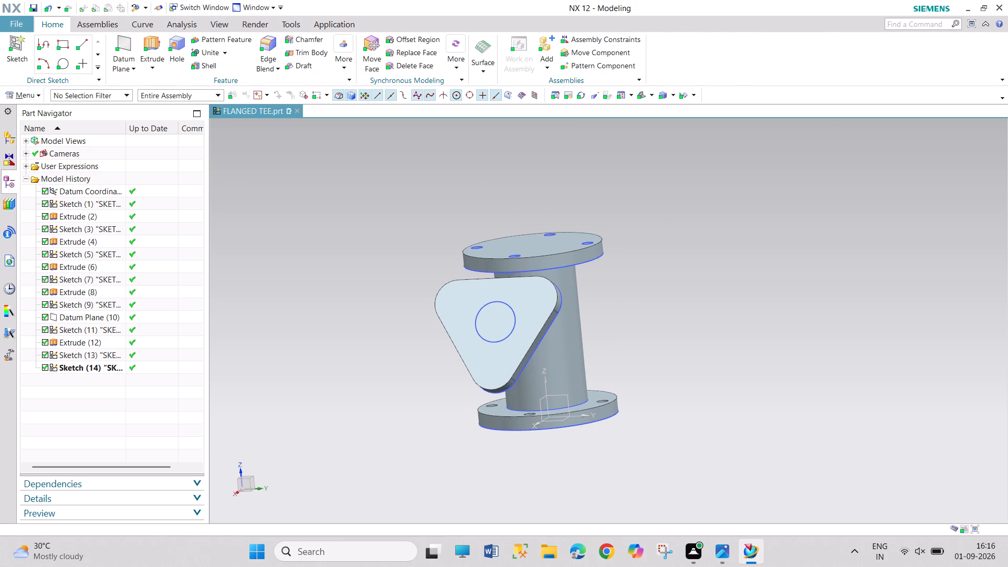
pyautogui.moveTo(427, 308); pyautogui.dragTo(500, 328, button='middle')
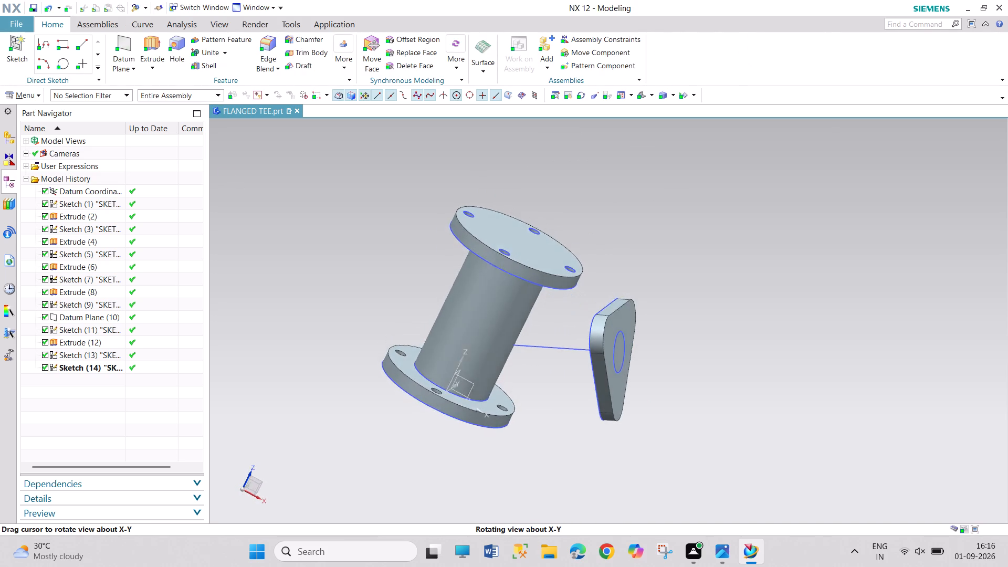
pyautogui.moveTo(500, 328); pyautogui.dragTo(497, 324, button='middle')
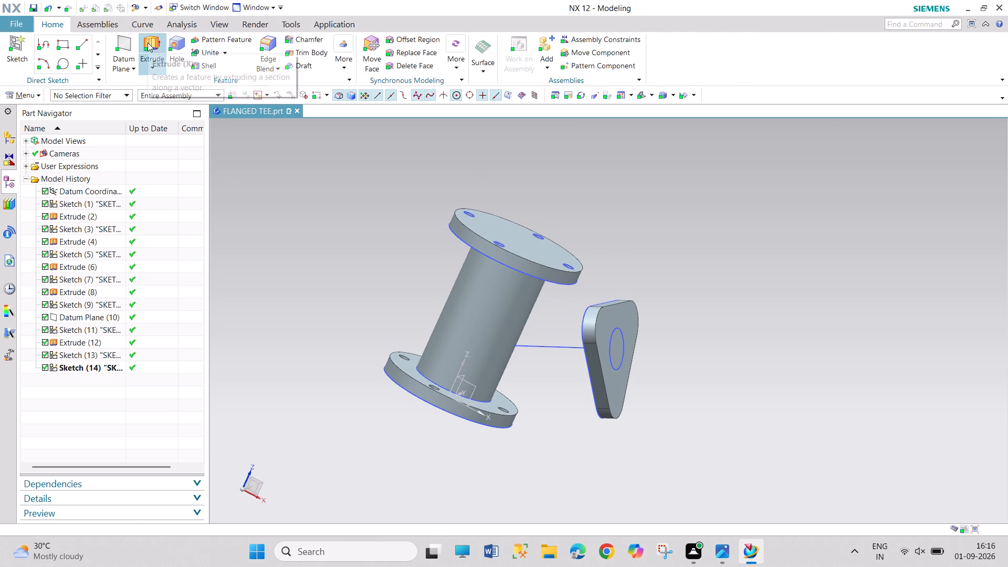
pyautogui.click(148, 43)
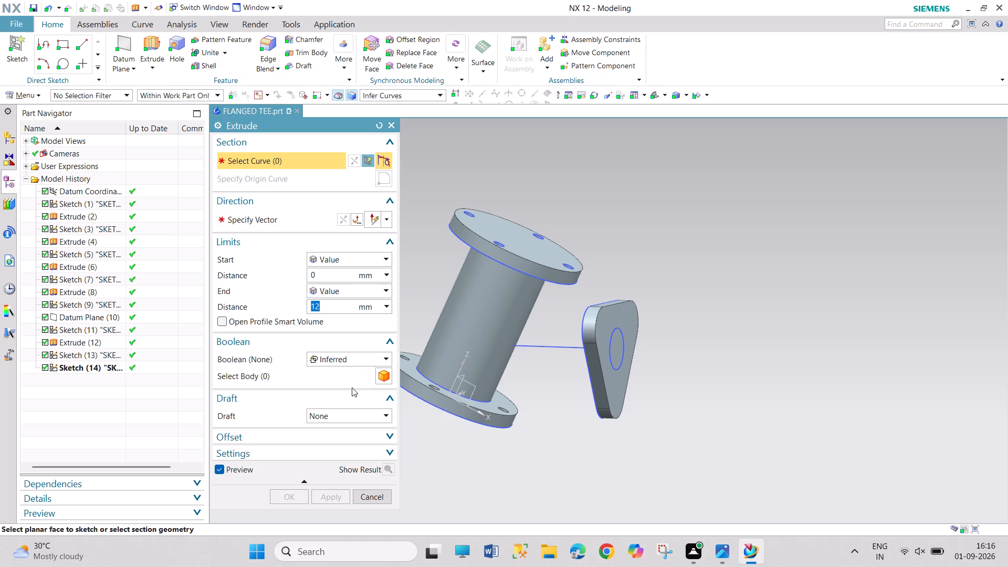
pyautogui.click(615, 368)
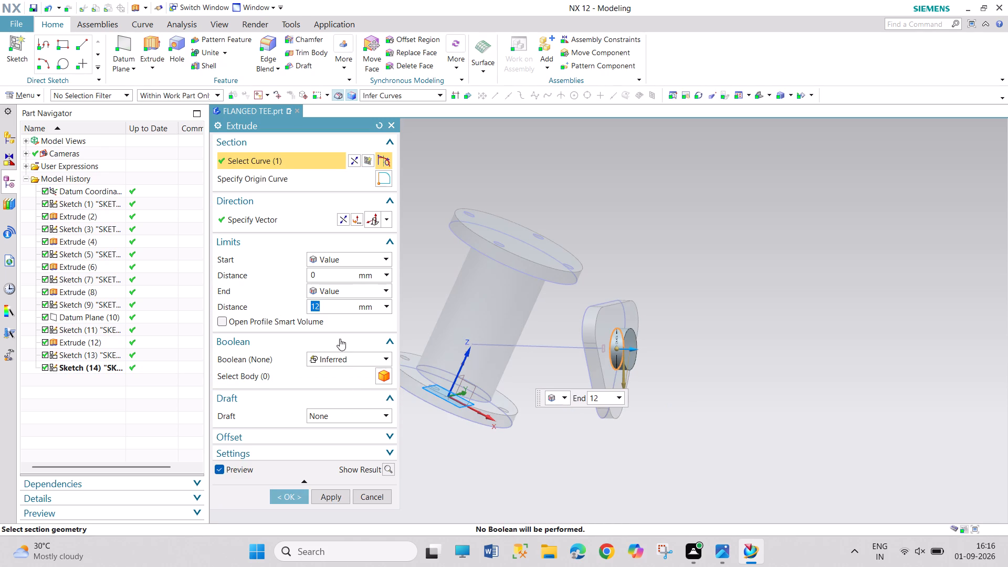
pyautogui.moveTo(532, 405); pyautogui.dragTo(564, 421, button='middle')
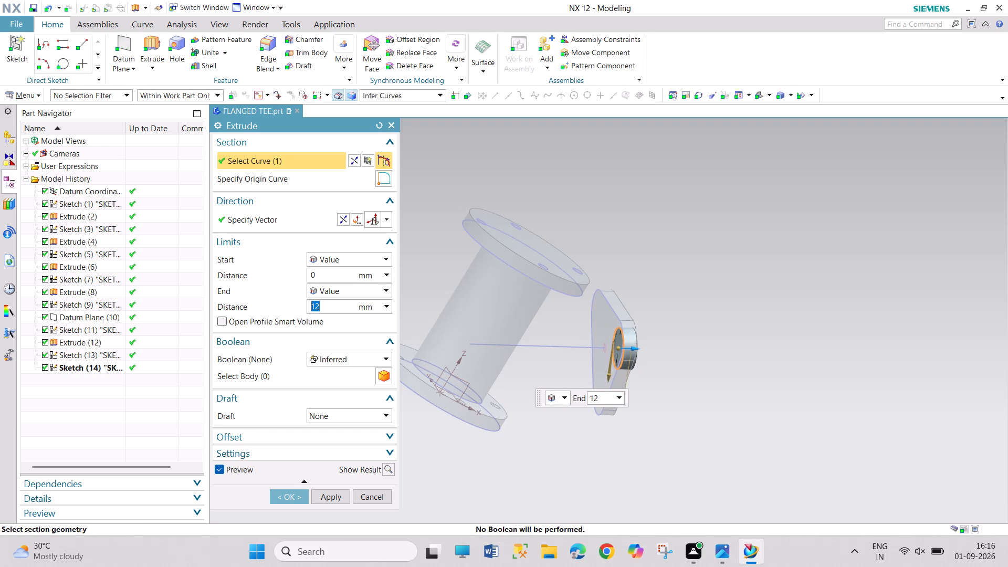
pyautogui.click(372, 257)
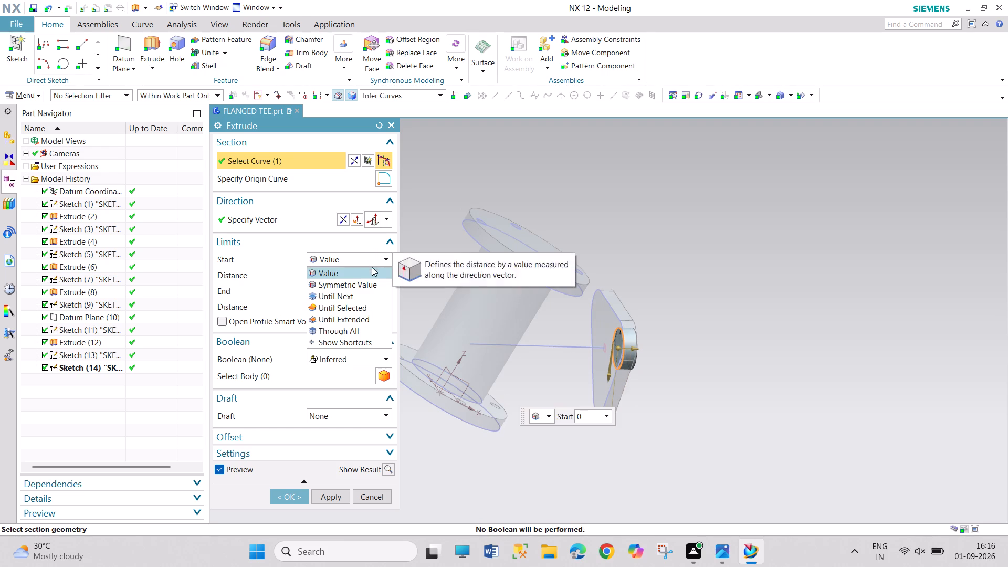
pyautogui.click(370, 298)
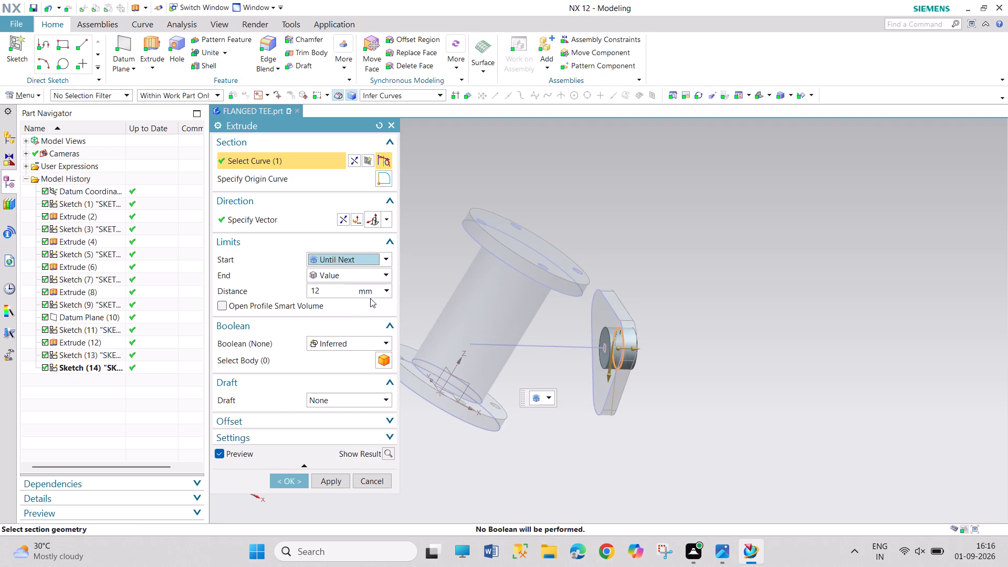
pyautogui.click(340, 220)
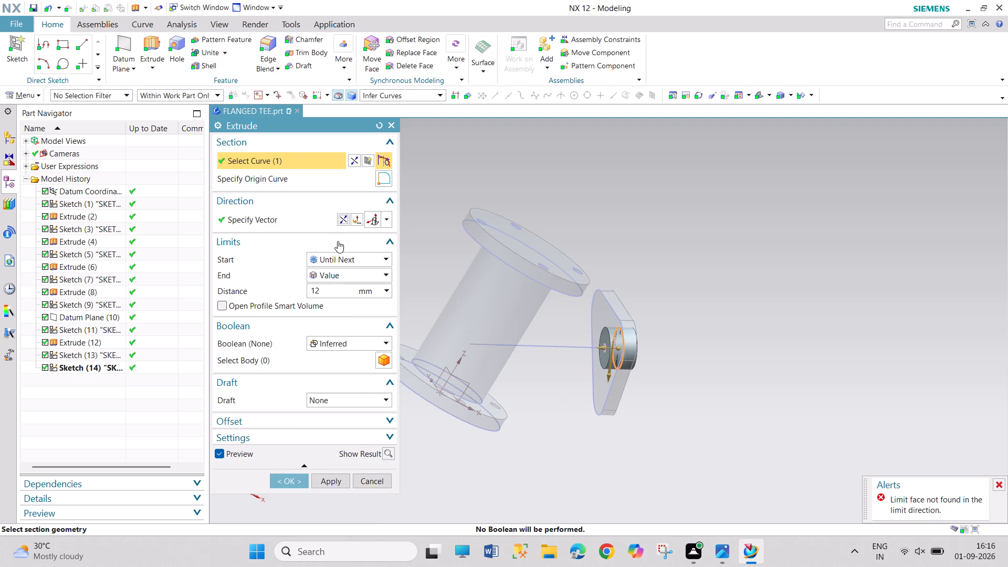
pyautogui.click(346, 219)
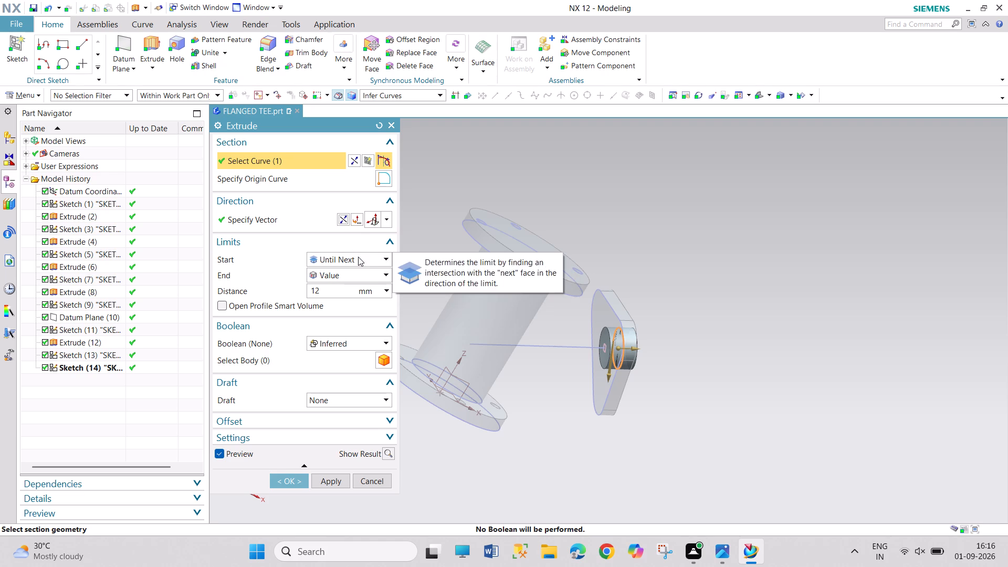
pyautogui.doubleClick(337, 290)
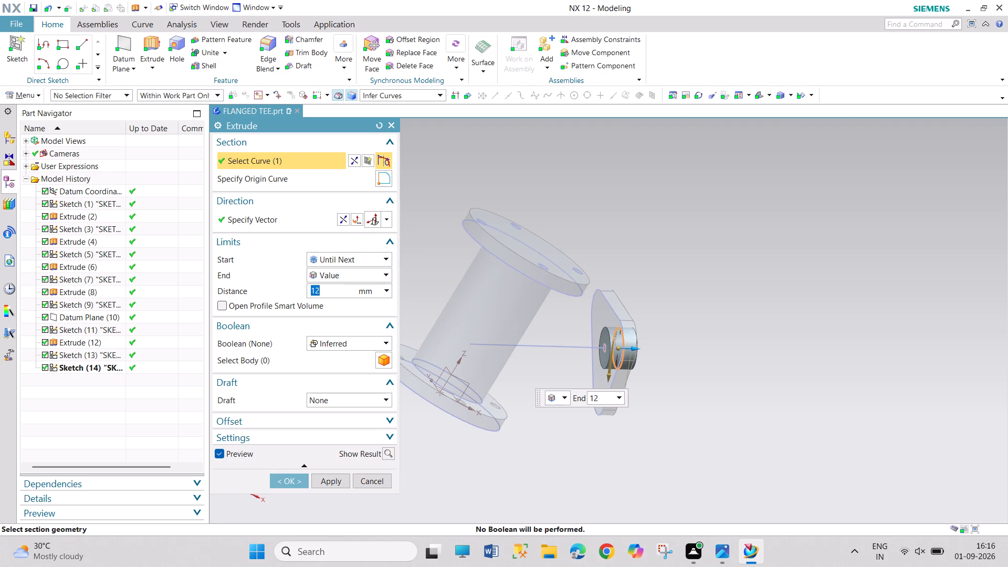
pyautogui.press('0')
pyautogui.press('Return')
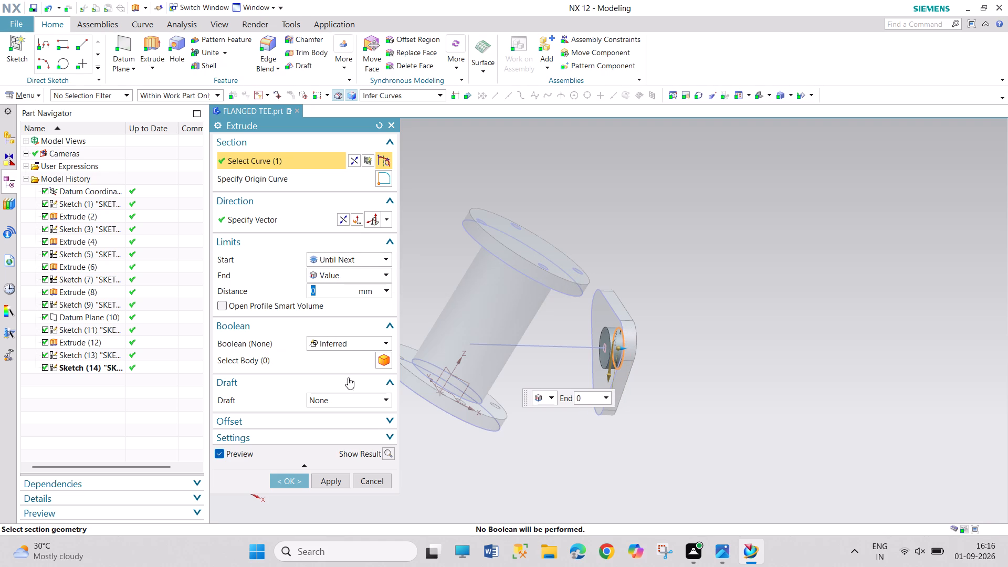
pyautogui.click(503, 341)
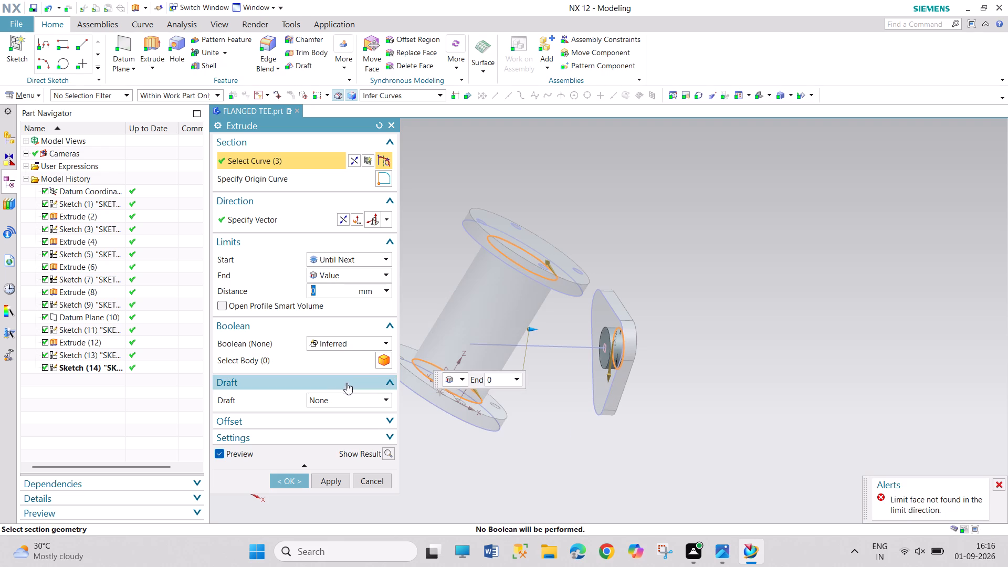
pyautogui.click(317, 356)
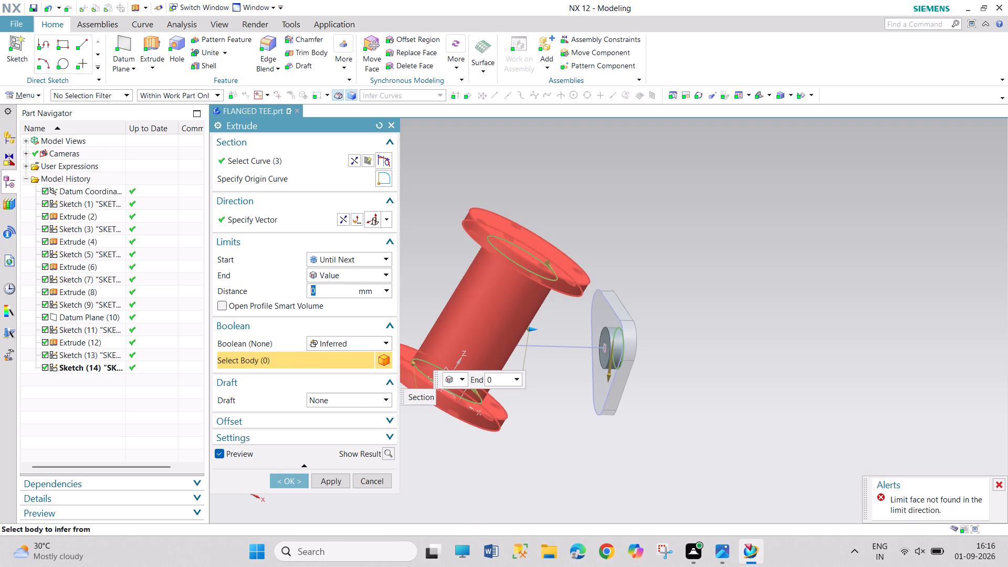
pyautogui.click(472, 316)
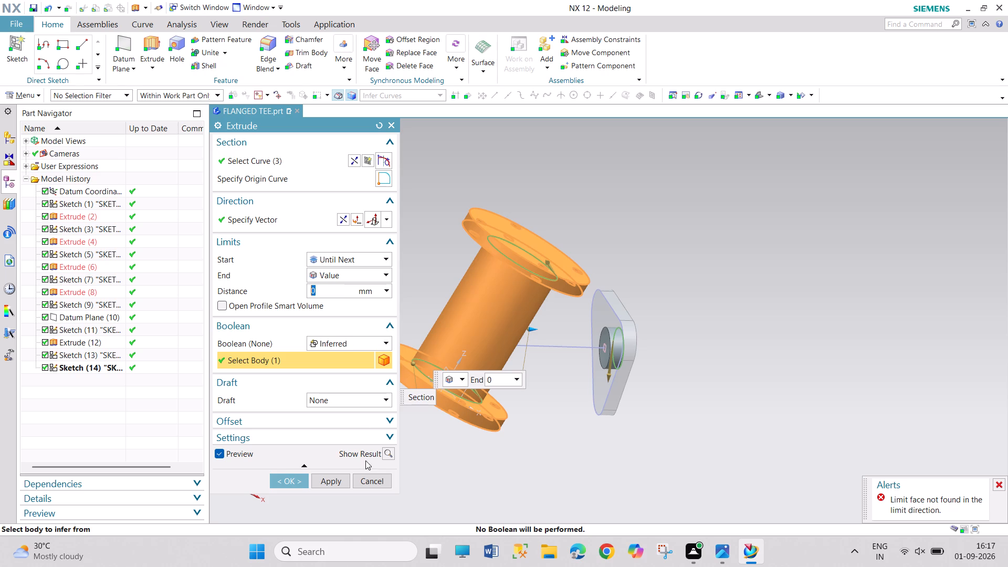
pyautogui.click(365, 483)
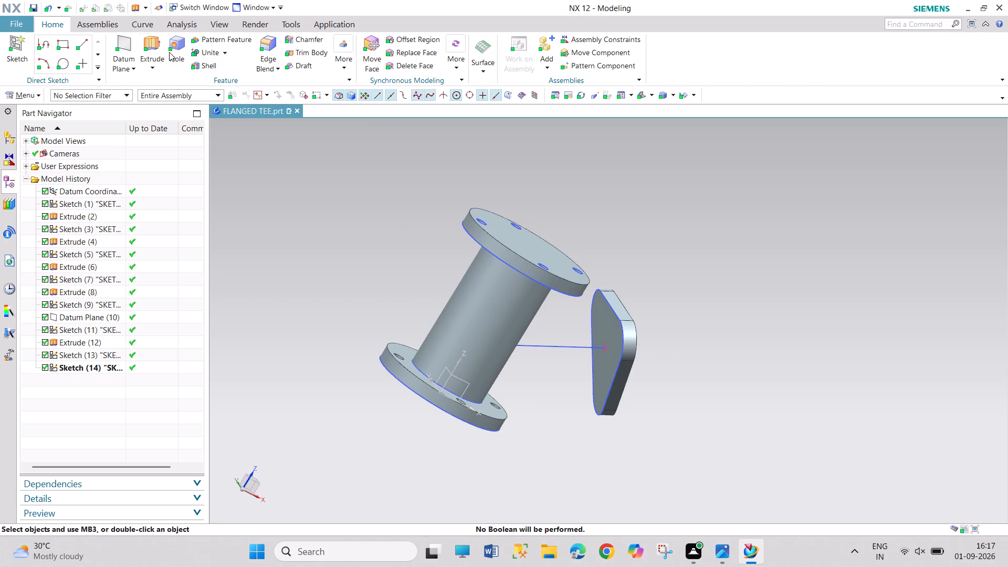
# Extrude the 36 mm circle with its direction reversed toward the vertical pipe, Start Until Selected at the pipe's outer cylindrical face, End 12 mm, Boolean Inferred.
pyautogui.click(149, 42)
pyautogui.moveTo(680, 327); pyautogui.dragTo(666, 323, button='middle')
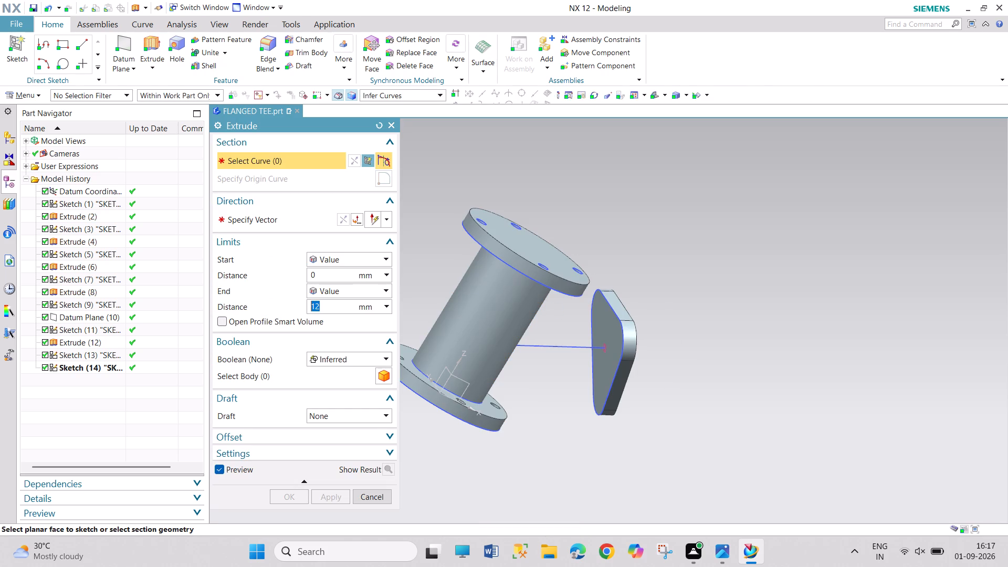
pyautogui.moveTo(666, 323); pyautogui.dragTo(631, 309, button='middle')
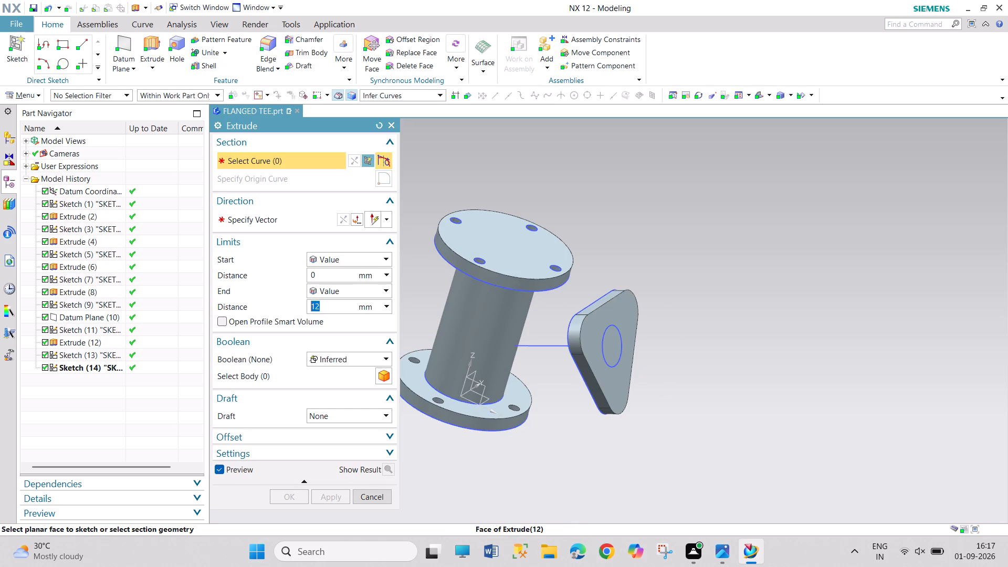
pyautogui.click(623, 351)
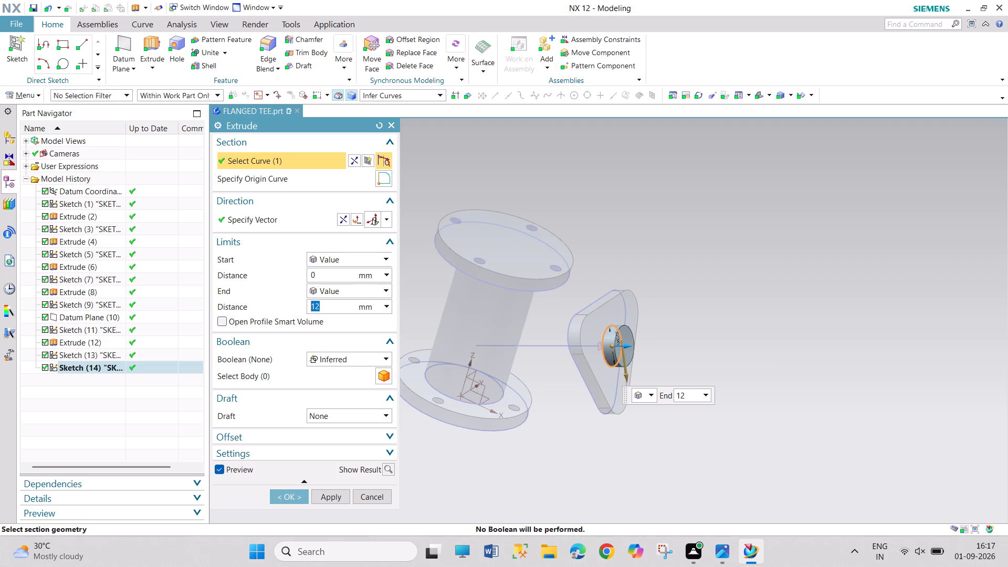
pyautogui.click(341, 215)
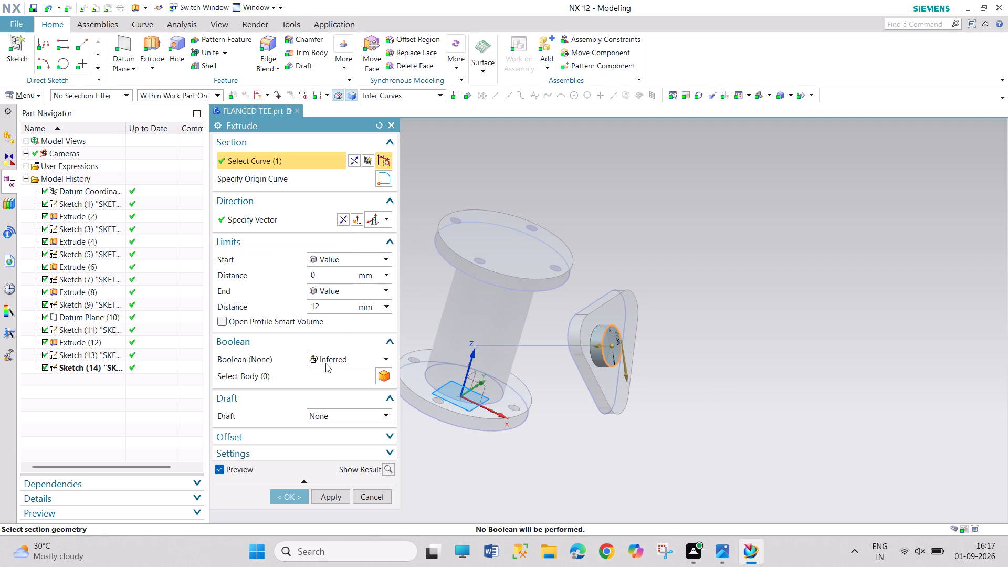
pyautogui.click(374, 258)
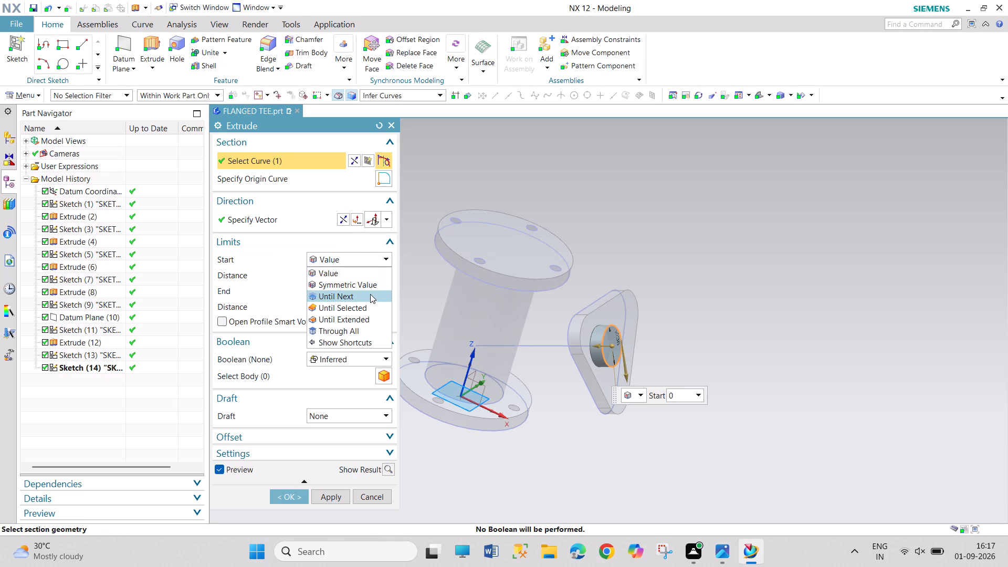
pyautogui.click(370, 297)
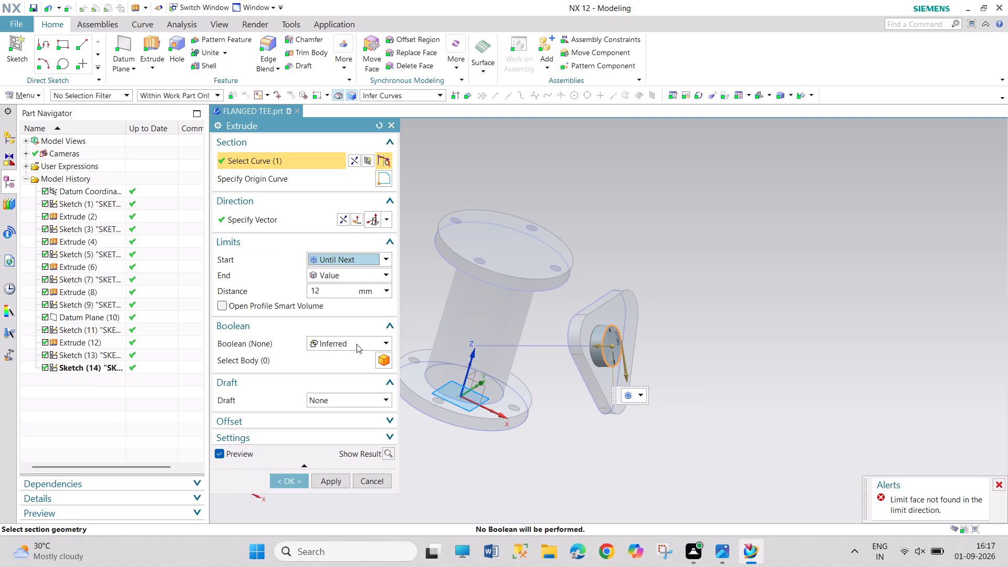
pyautogui.click(313, 359)
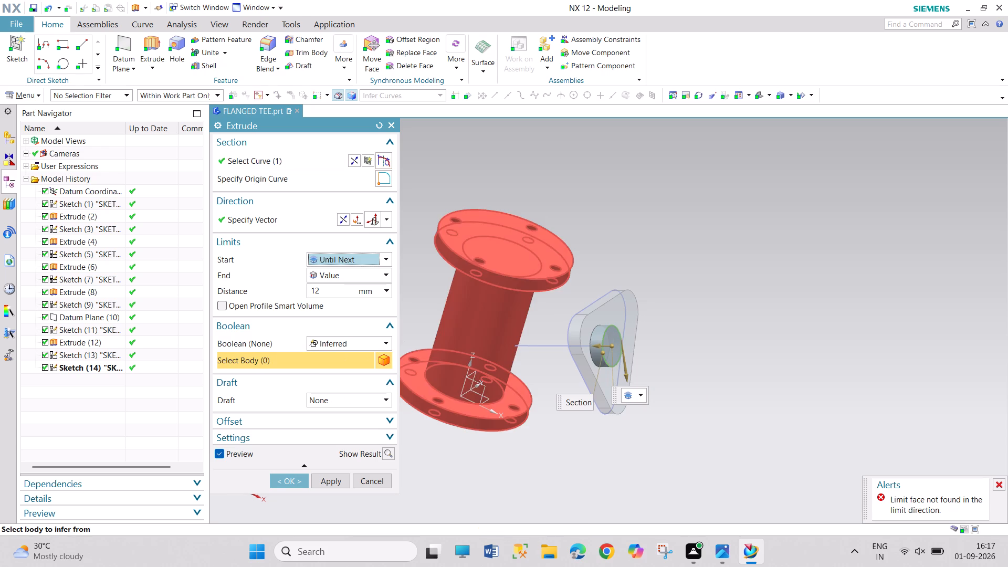
pyautogui.click(475, 327)
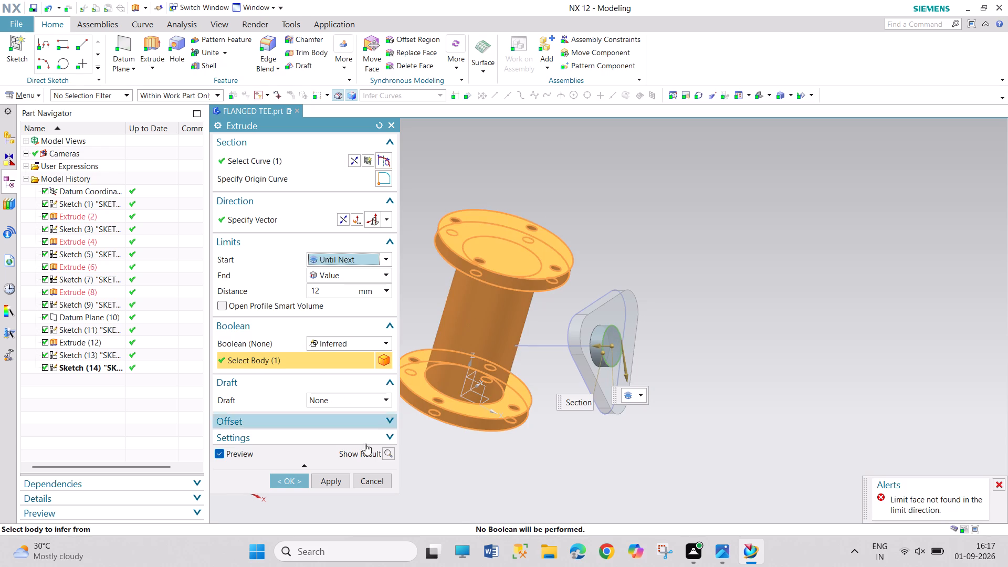
pyautogui.click(295, 479)
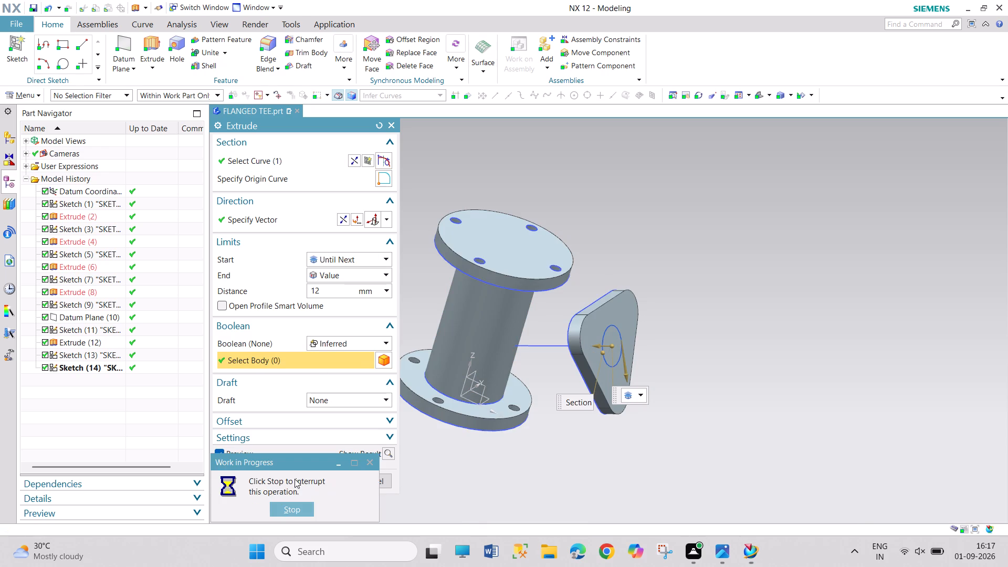
pyautogui.click(502, 292)
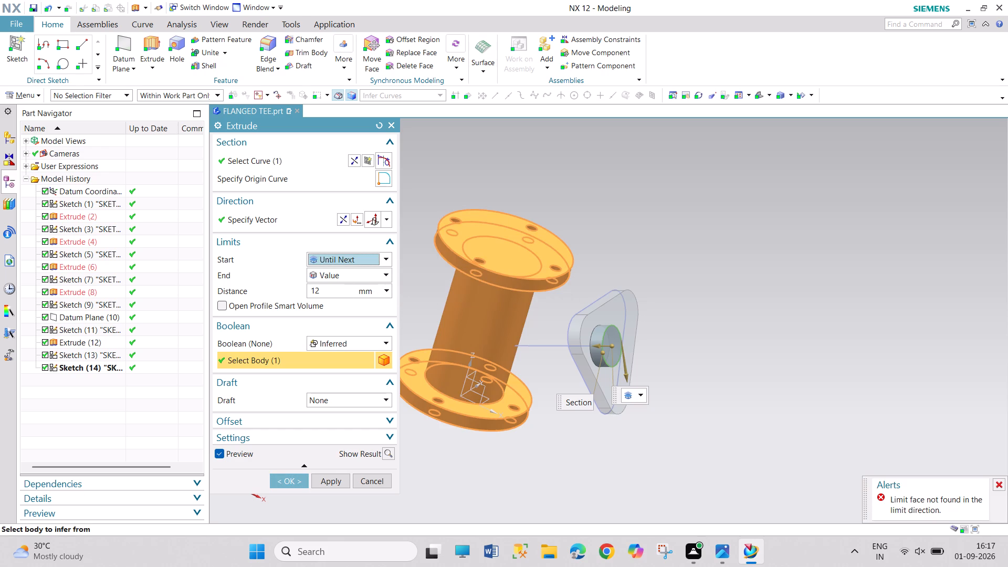
pyautogui.click(384, 256)
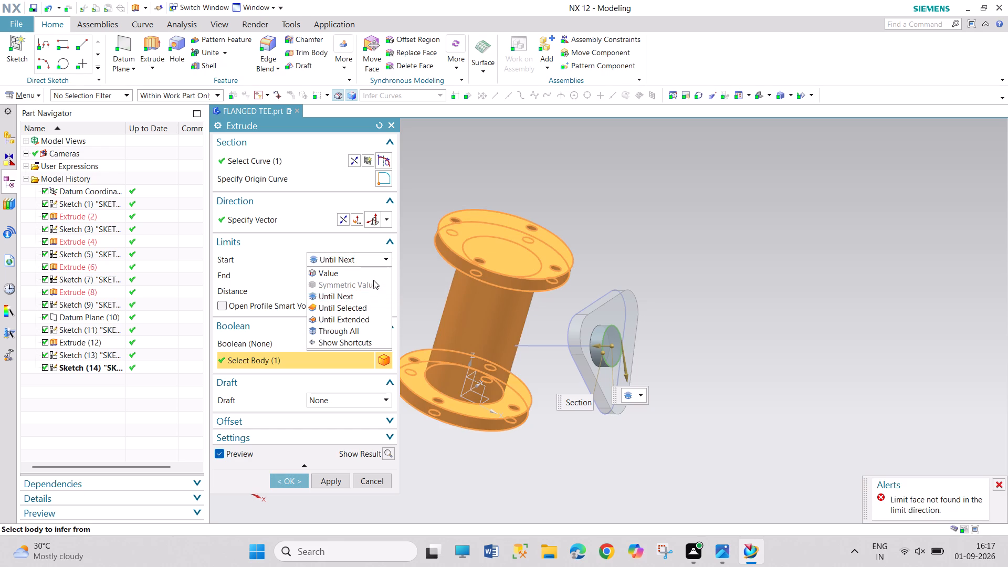
pyautogui.click(371, 306)
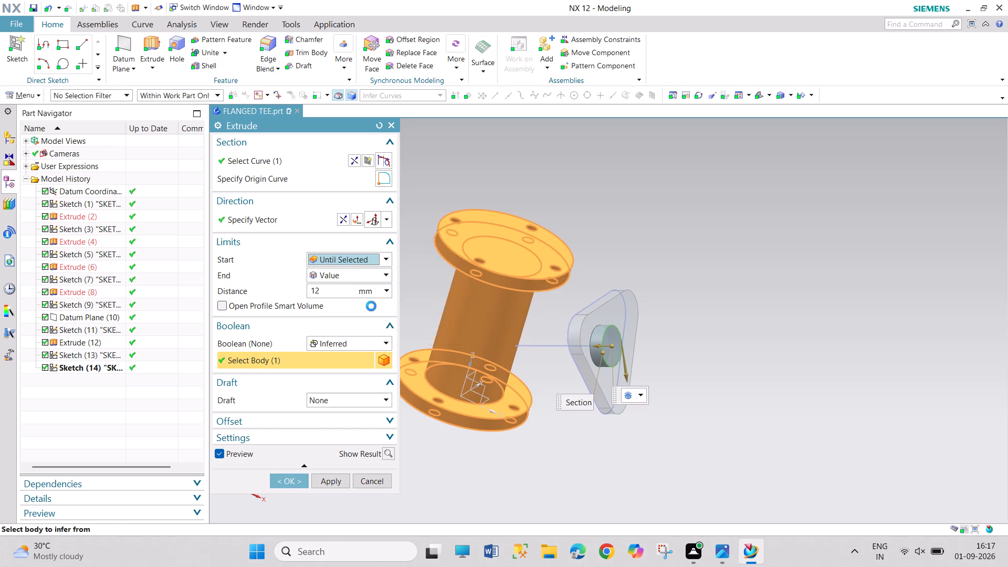
pyautogui.click(512, 323)
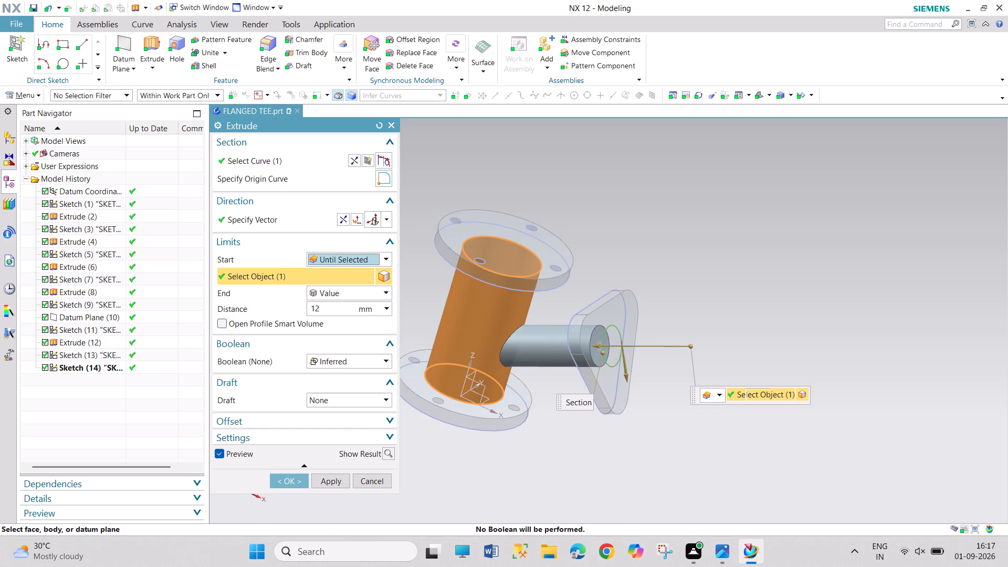
pyautogui.click(295, 477)
# Edit the branch pipe's circle sketch on the triangular flange with rollback and set the circle's diameter to 60 mm.
pyautogui.moveTo(466, 462); pyautogui.dragTo(470, 442, button='middle')
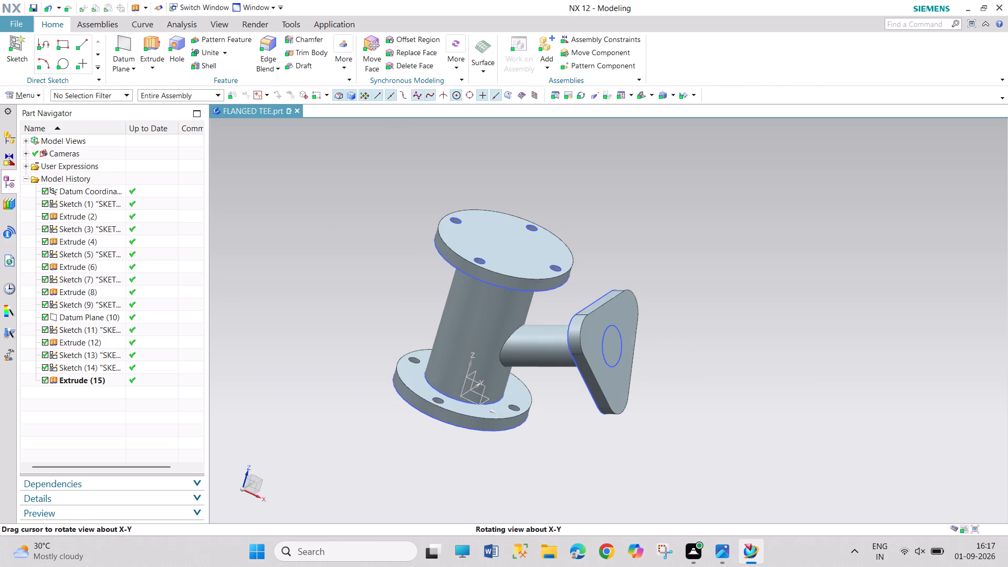
pyautogui.moveTo(470, 442); pyautogui.dragTo(496, 432, button='middle')
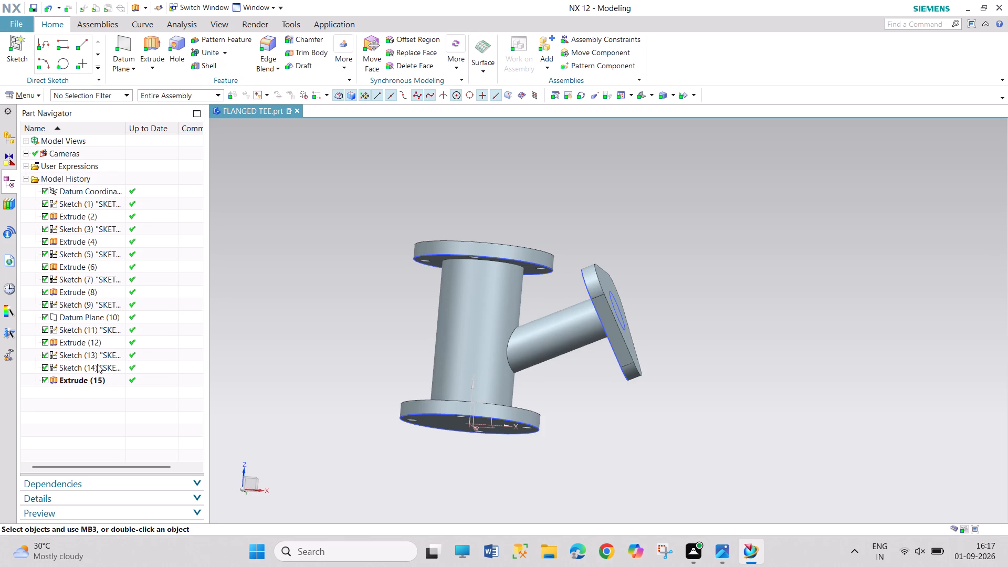
pyautogui.rightClick(97, 364)
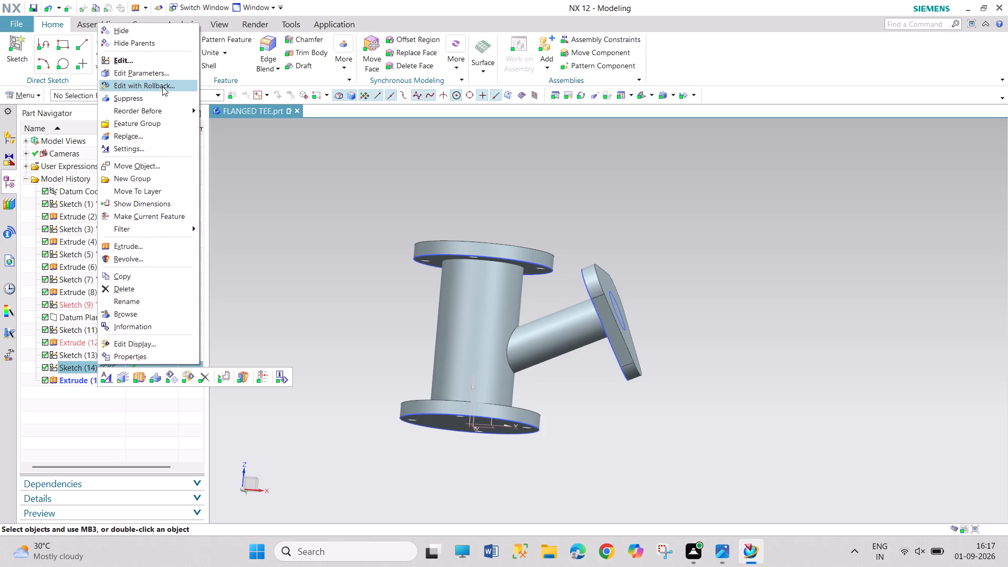
pyautogui.click(162, 87)
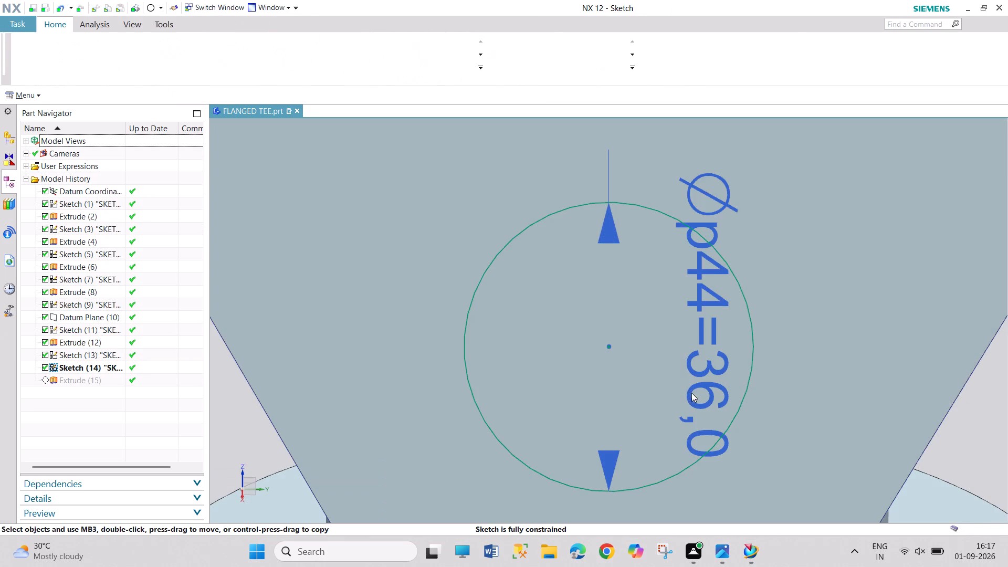
pyautogui.doubleClick(611, 309)
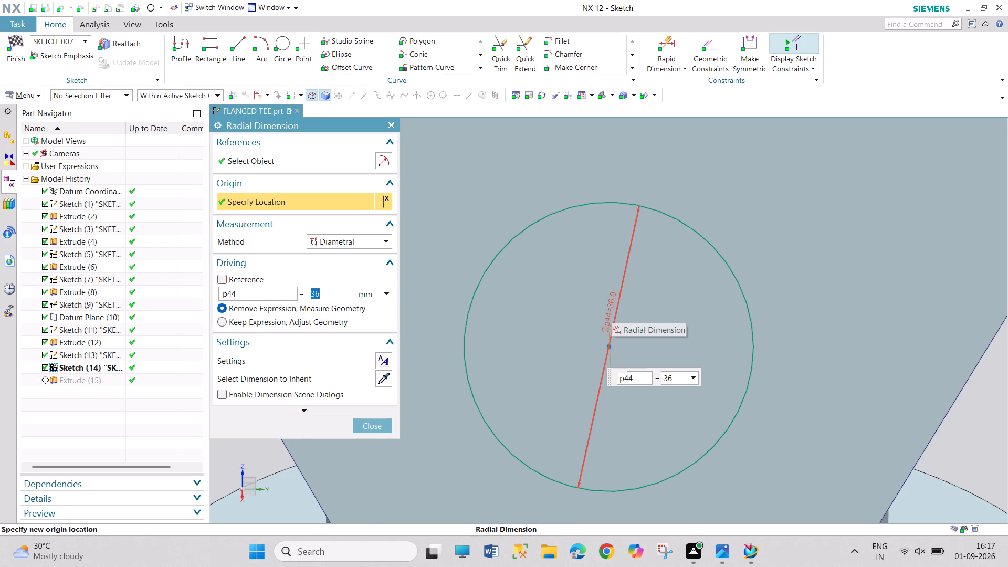
pyautogui.write('60')
pyautogui.press('Return')
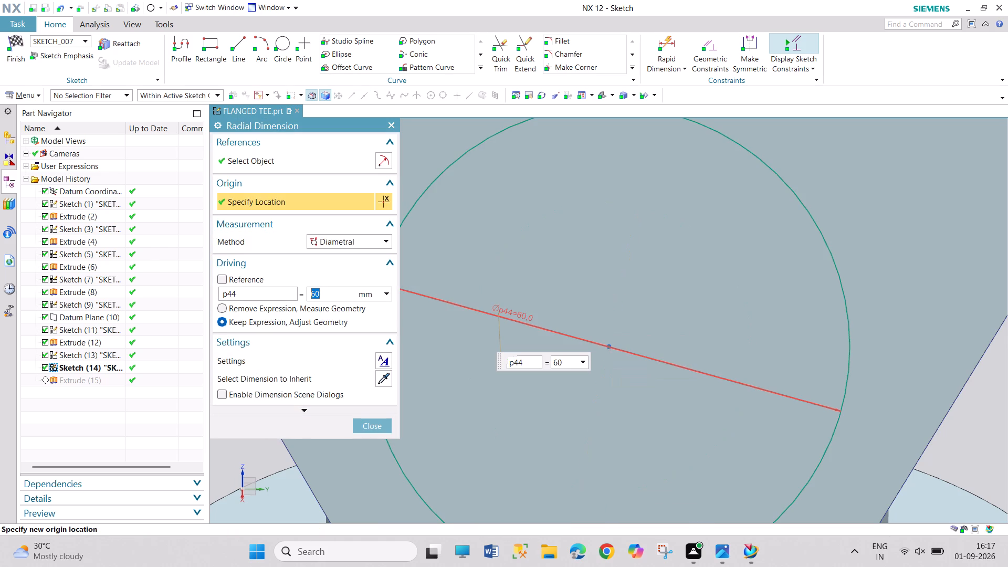
pyautogui.click(376, 422)
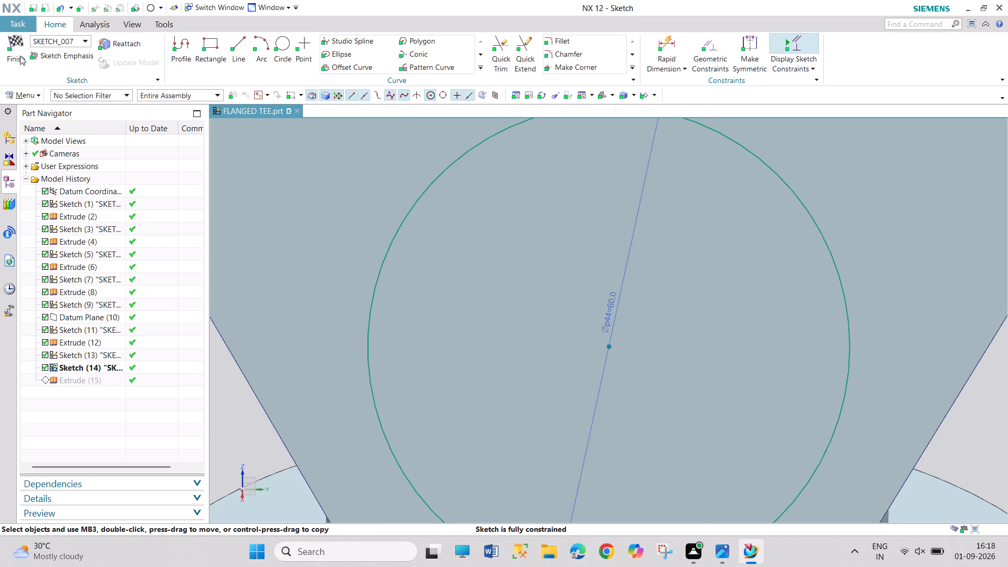
# Finish editing the branch pipe's circle sketch and return to modeling.
pyautogui.click(18, 50)
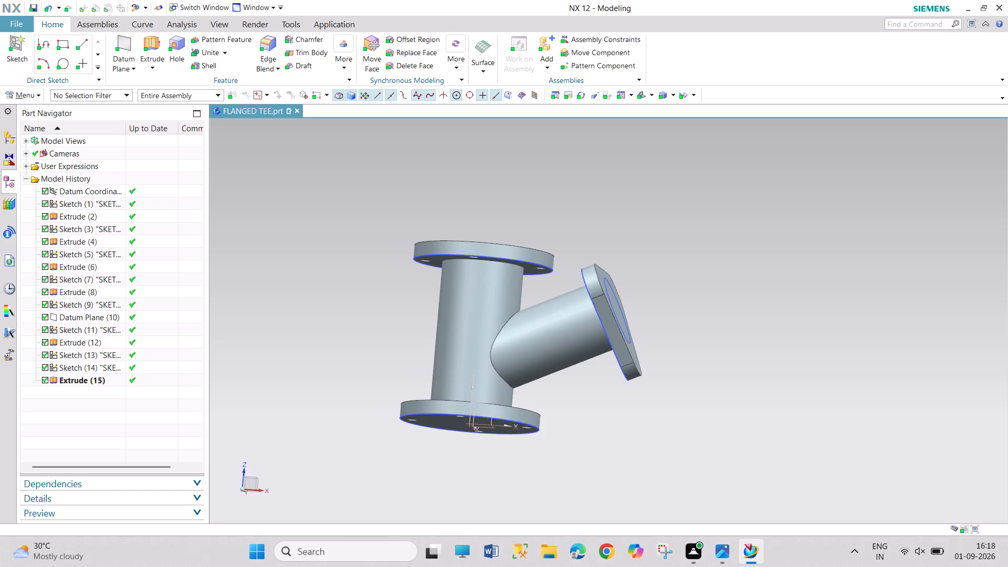
# Create a new sketch in the task environment on the triangular flange's outer face.
pyautogui.click(36, 95)
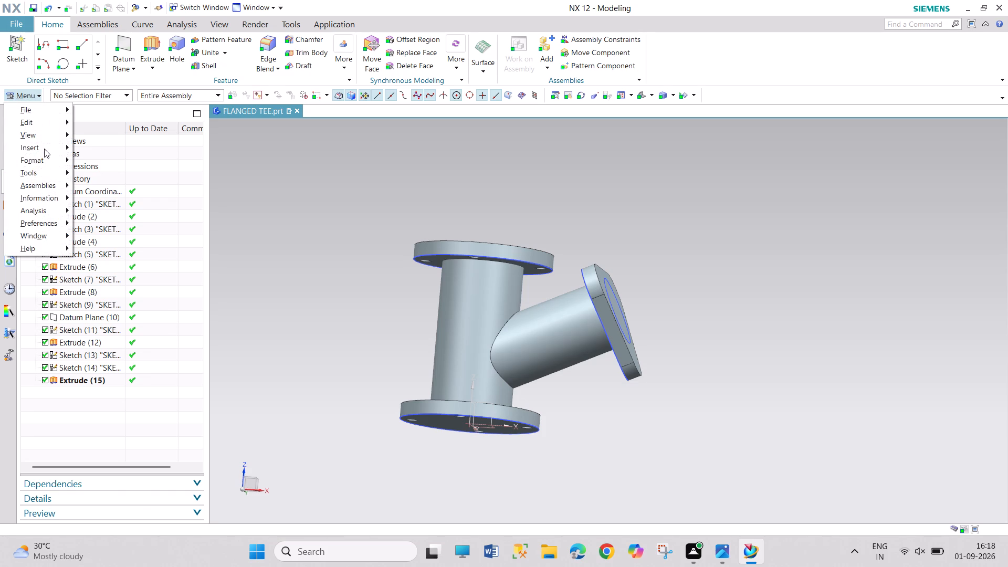
pyautogui.click(44, 149)
pyautogui.click(92, 160)
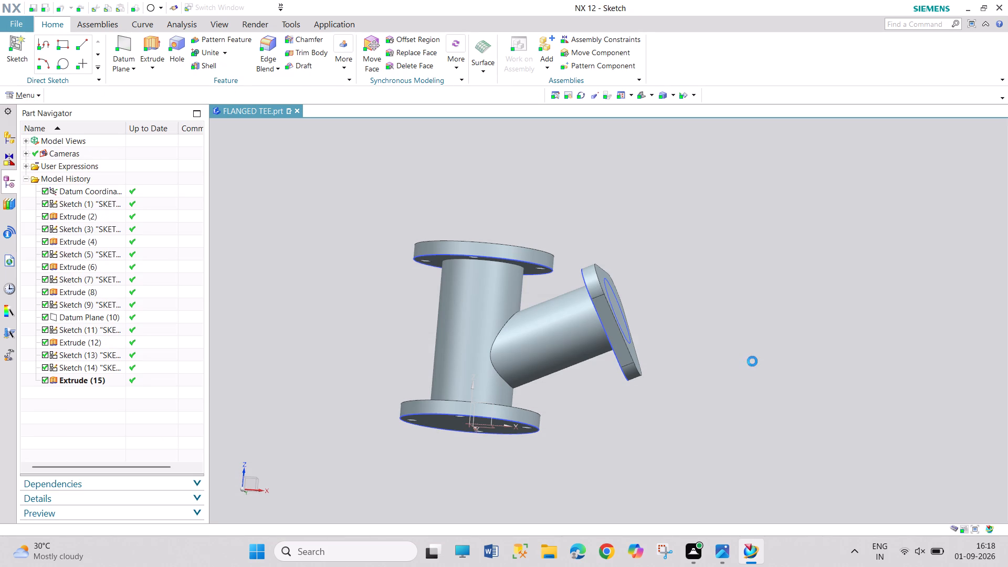
pyautogui.moveTo(752, 361); pyautogui.dragTo(718, 356, button='middle')
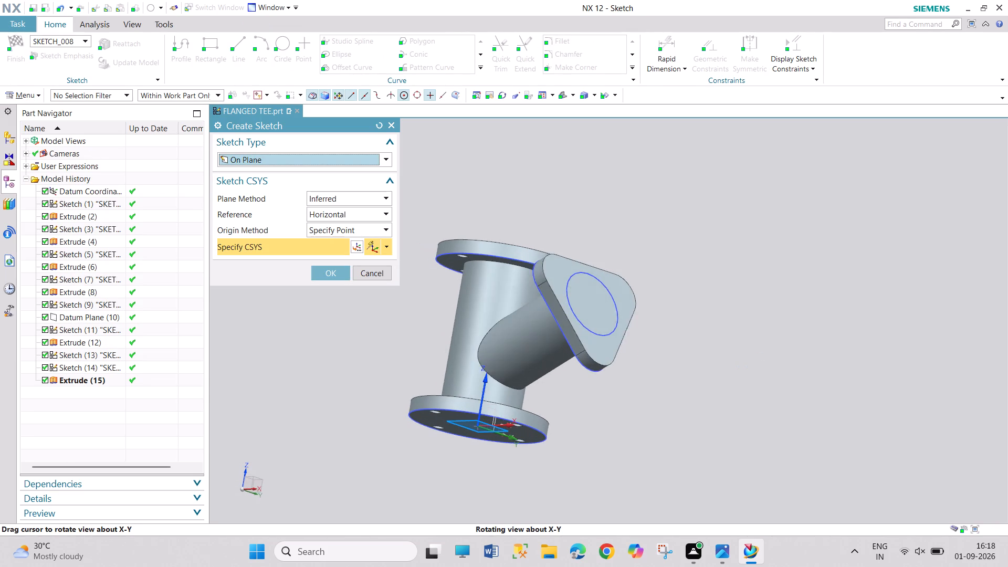
pyautogui.moveTo(718, 356); pyautogui.dragTo(716, 356, button='middle')
pyautogui.click(602, 324)
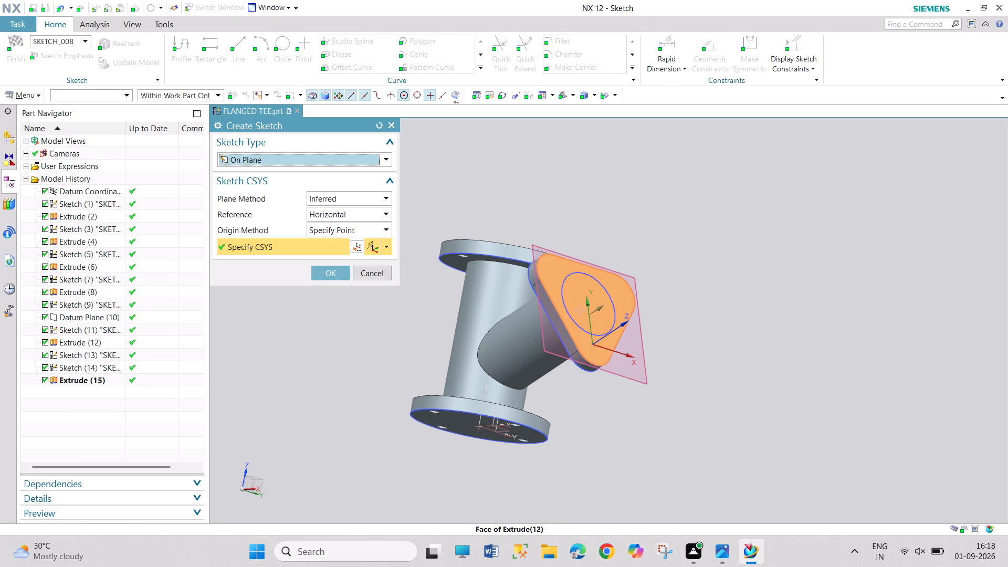
pyautogui.click(324, 274)
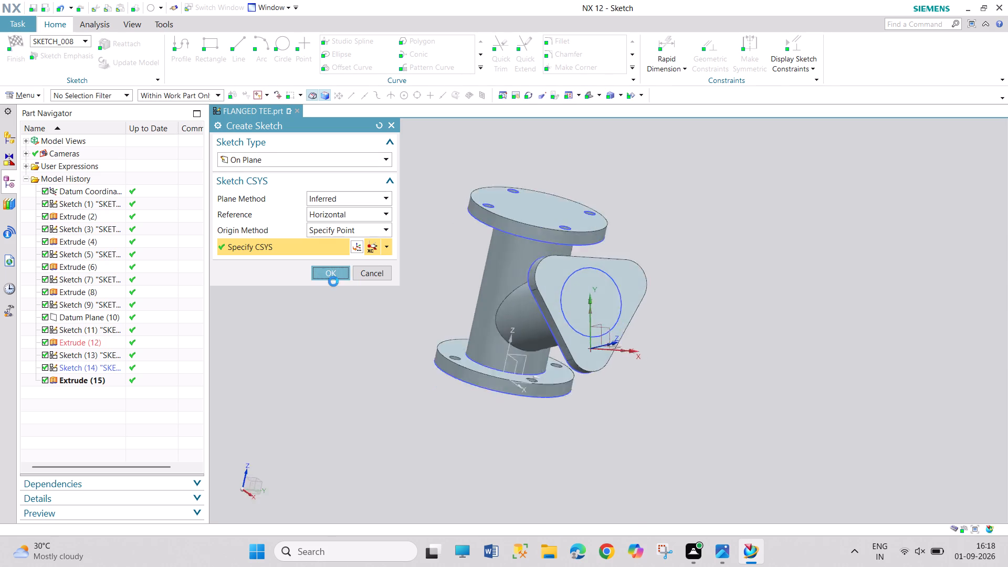
# Draw a 36 mm diameter circle concentric with the 60 mm circle, and finish the sketch.
pyautogui.click(279, 58)
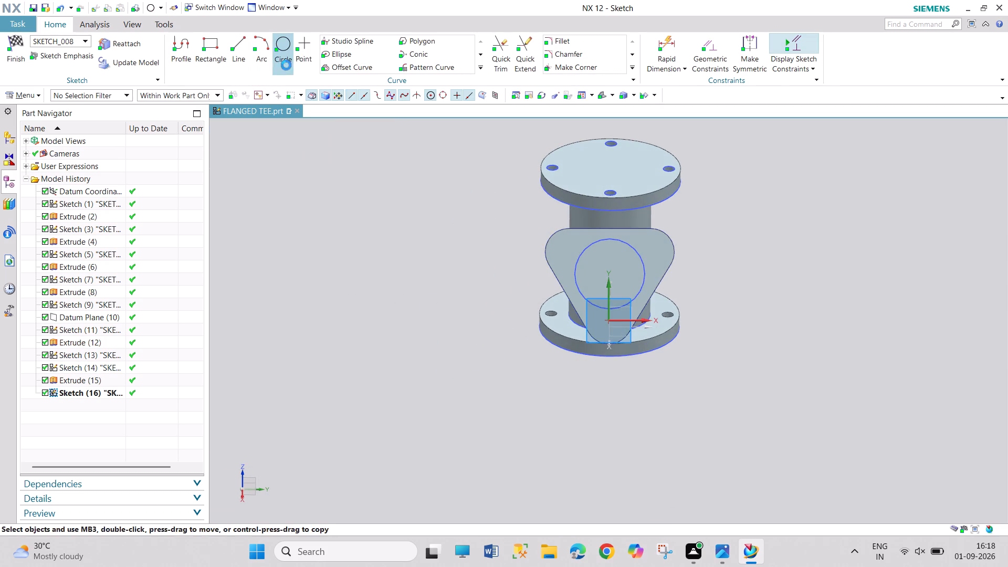
pyautogui.click(609, 273)
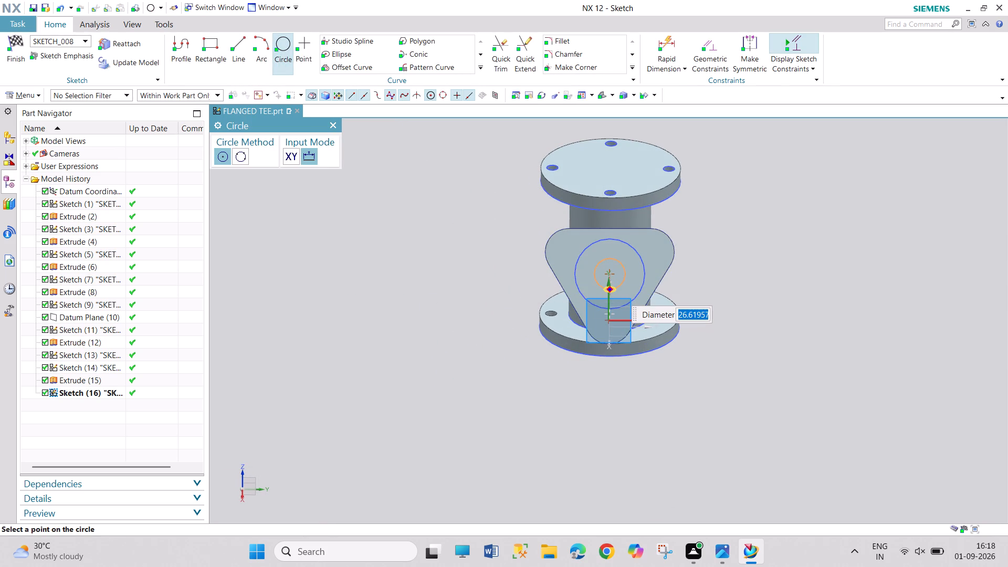
pyautogui.write('36')
pyautogui.press('Return')
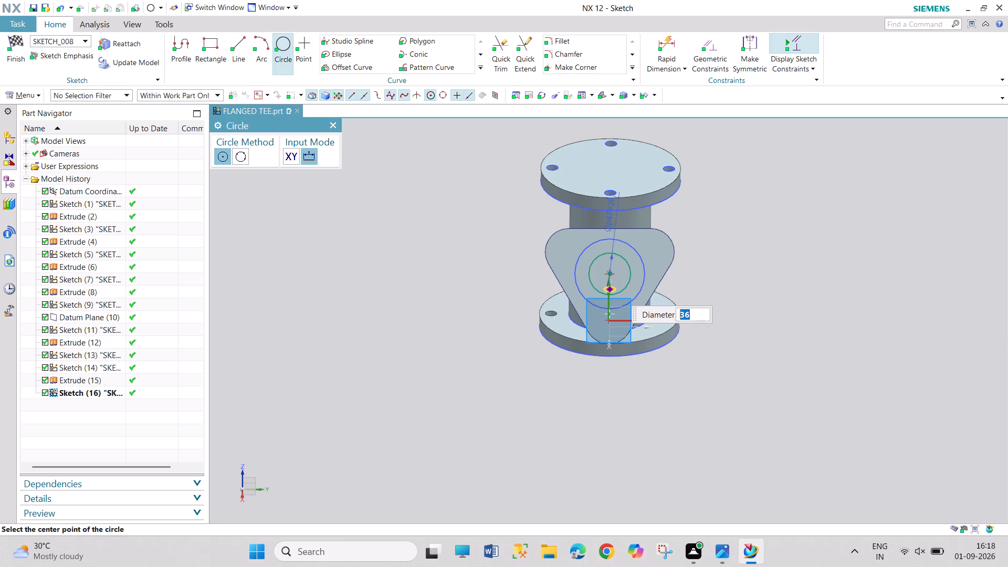
pyautogui.click(330, 125)
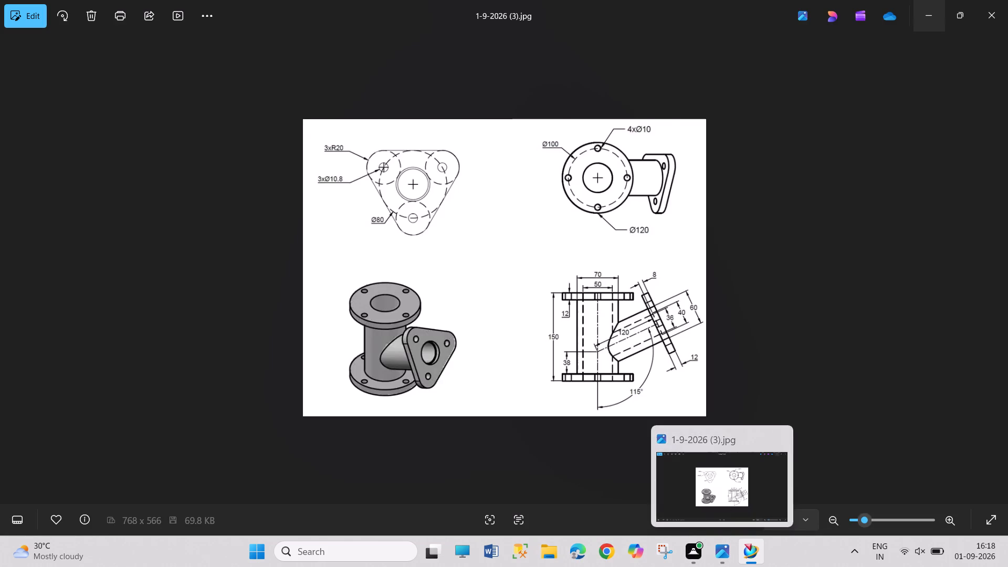
pyautogui.click(23, 62)
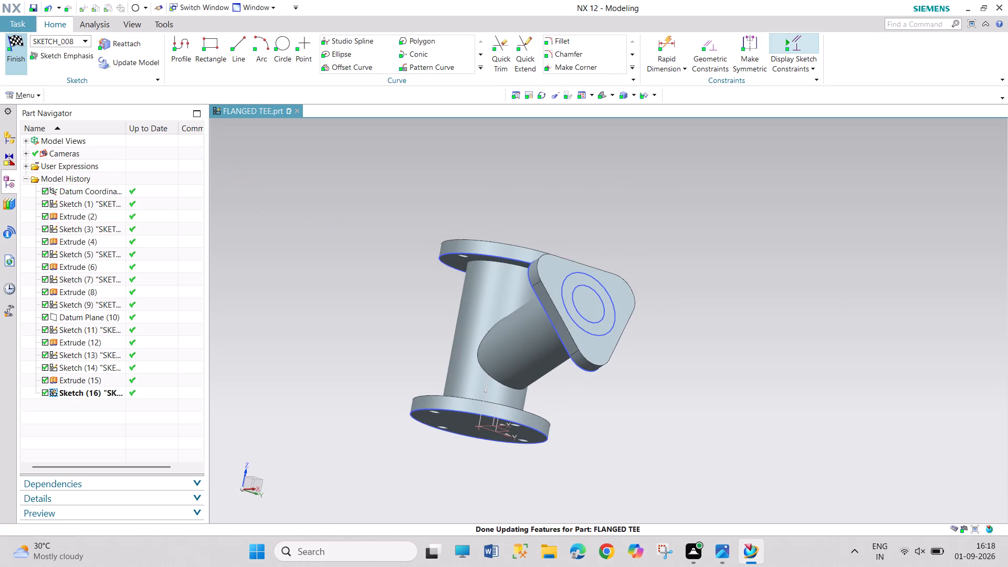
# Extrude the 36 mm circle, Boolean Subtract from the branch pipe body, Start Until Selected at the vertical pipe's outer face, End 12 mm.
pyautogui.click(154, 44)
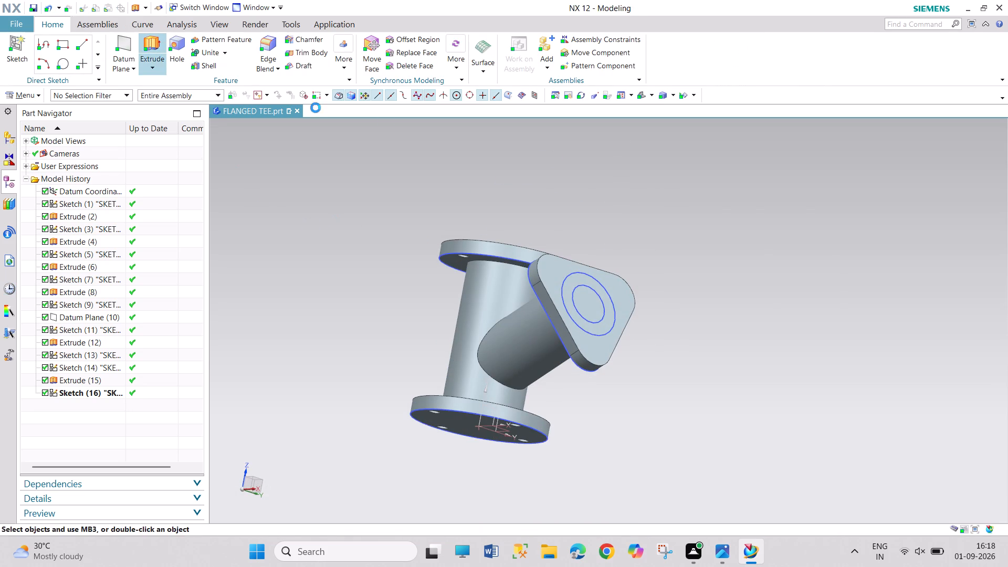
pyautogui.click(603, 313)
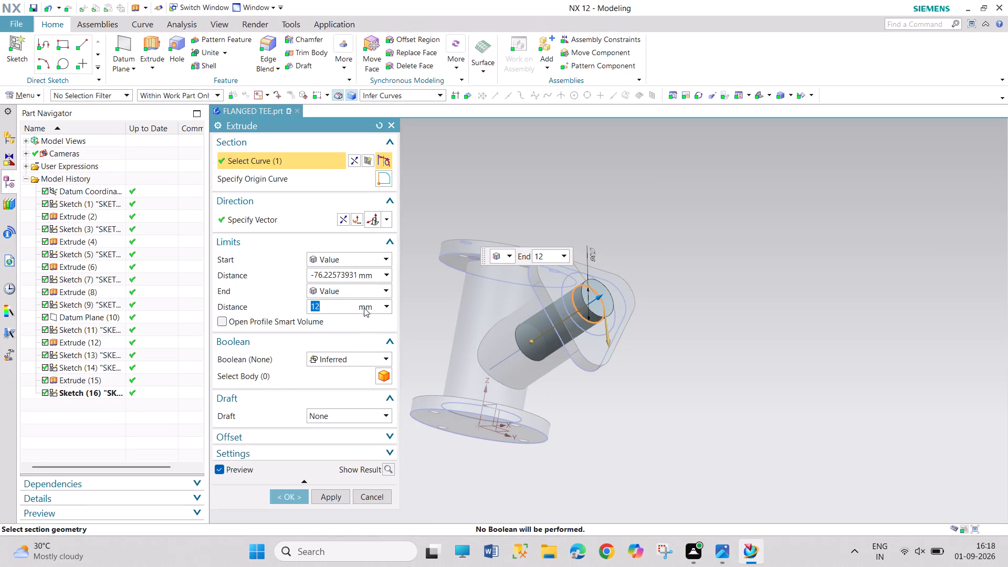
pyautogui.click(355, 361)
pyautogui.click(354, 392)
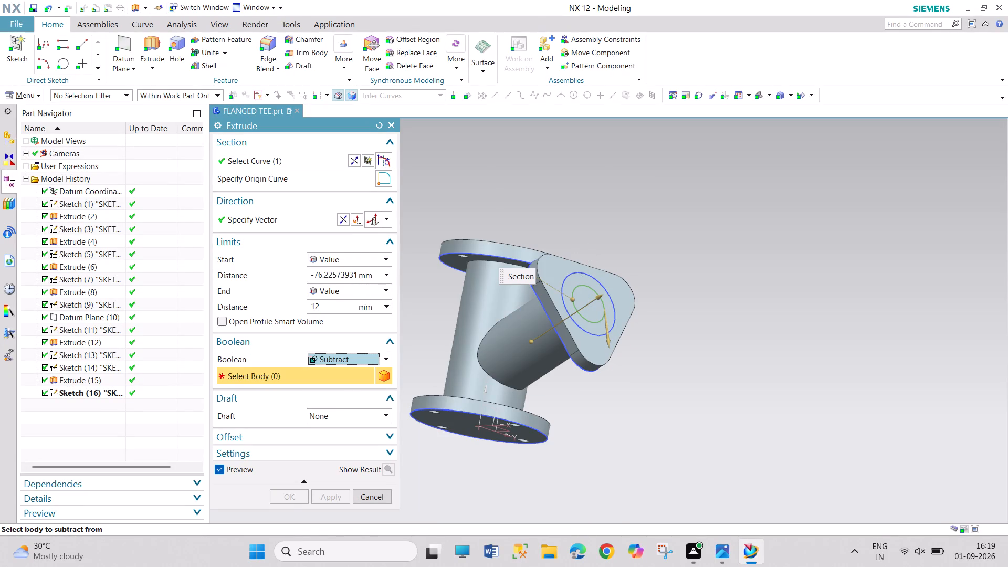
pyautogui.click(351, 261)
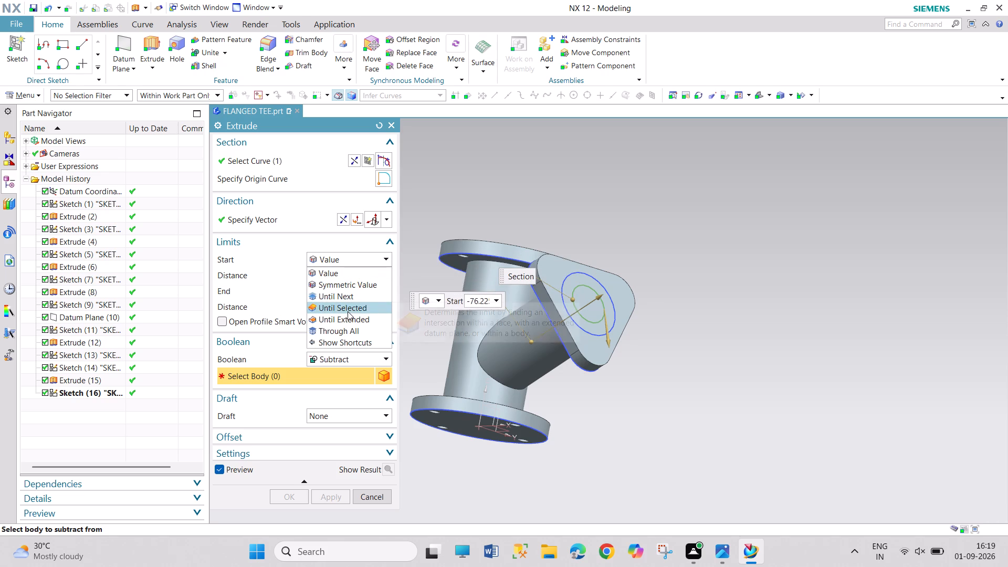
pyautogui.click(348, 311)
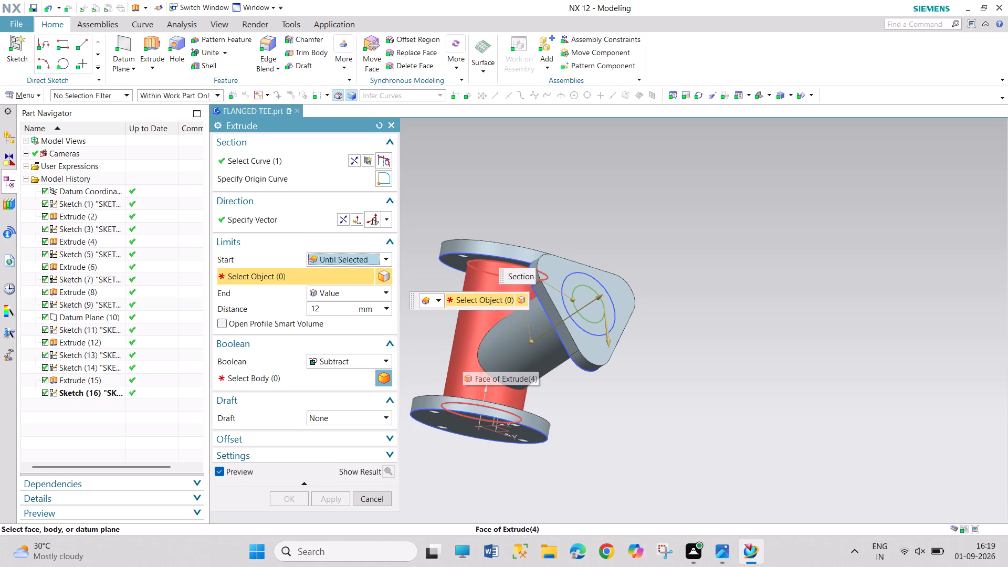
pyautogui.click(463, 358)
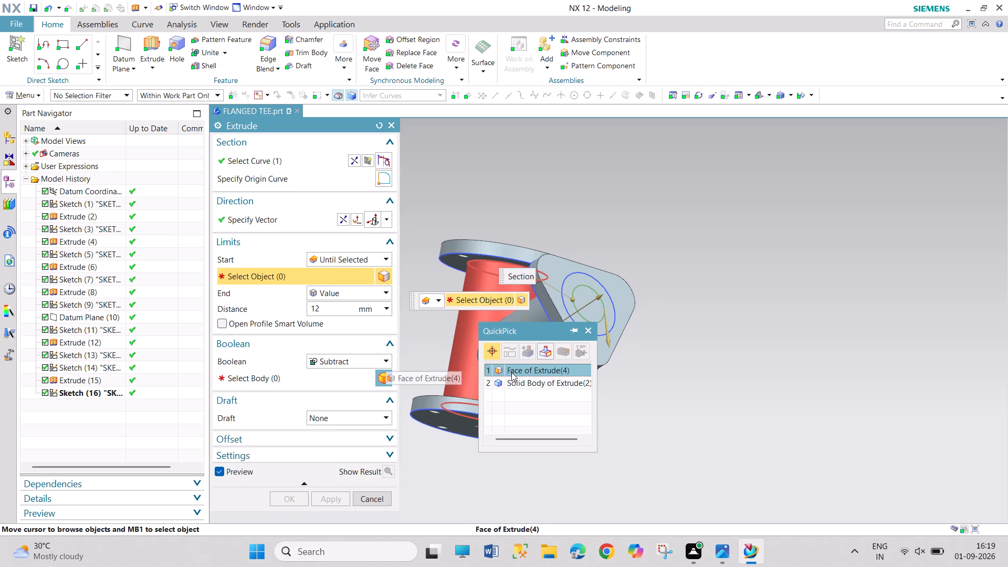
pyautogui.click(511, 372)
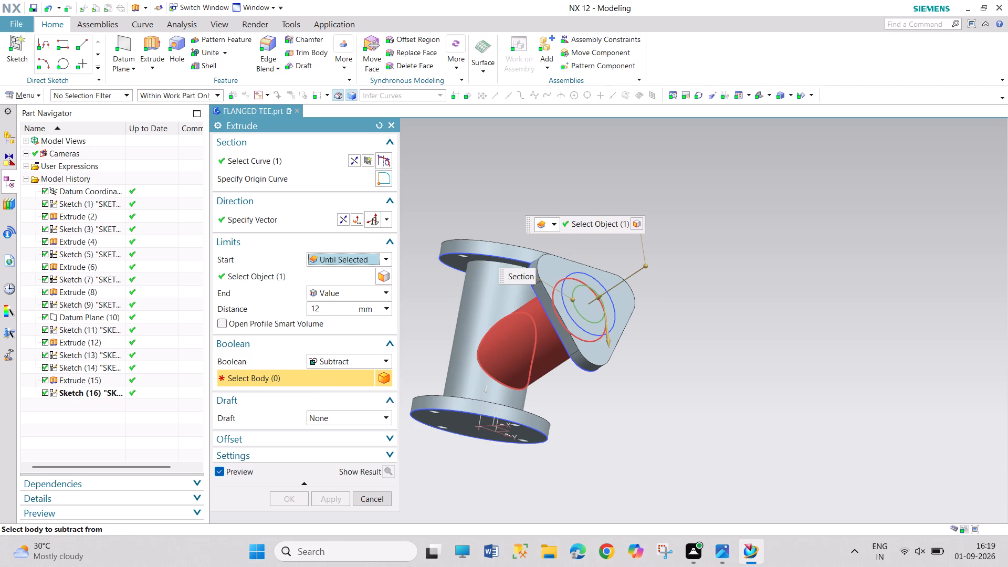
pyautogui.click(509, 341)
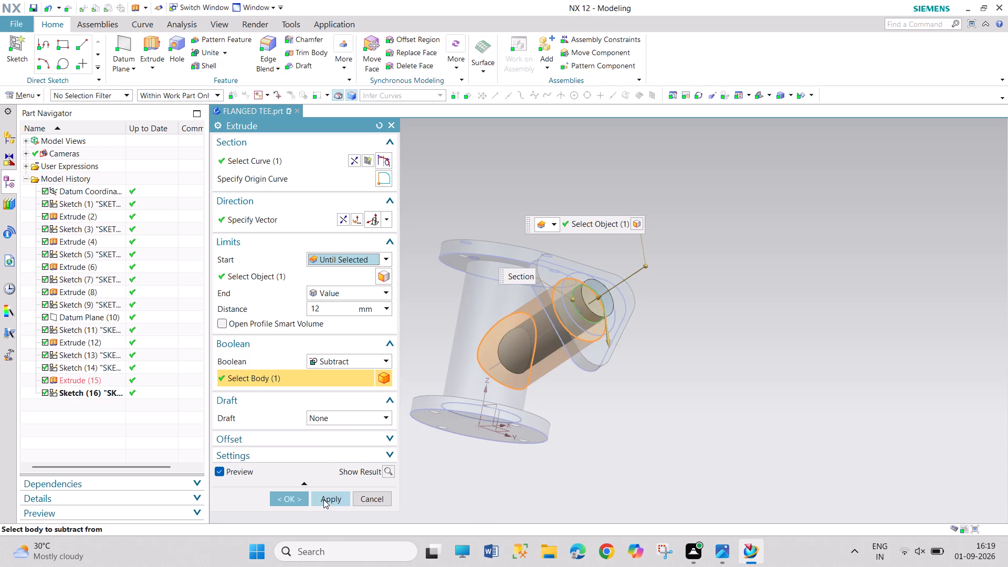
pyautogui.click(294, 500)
# Unite the branch pipe body with the triangular flange as the target.
pyautogui.moveTo(371, 330); pyautogui.dragTo(373, 344, button='middle')
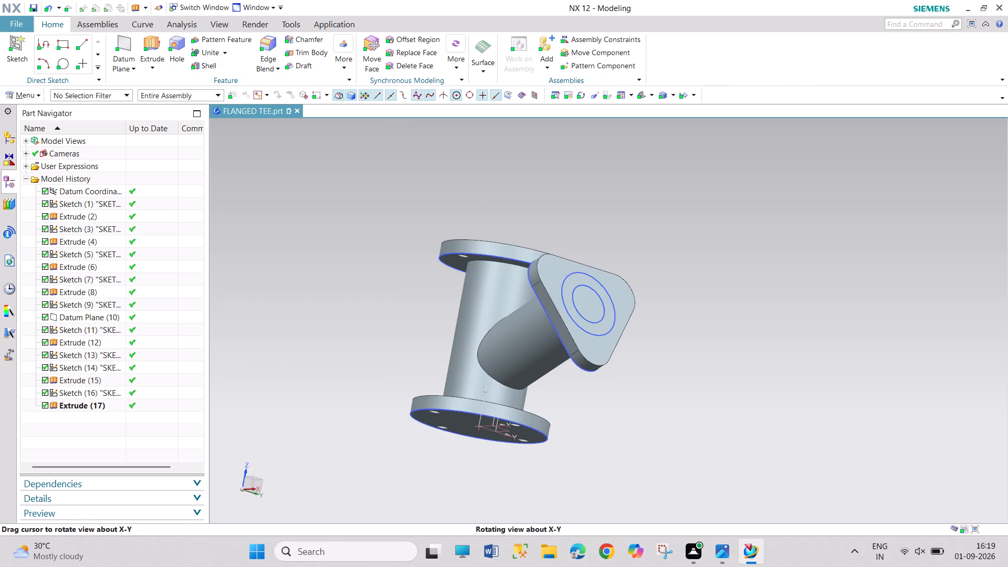
pyautogui.moveTo(373, 344); pyautogui.dragTo(396, 349, button='middle')
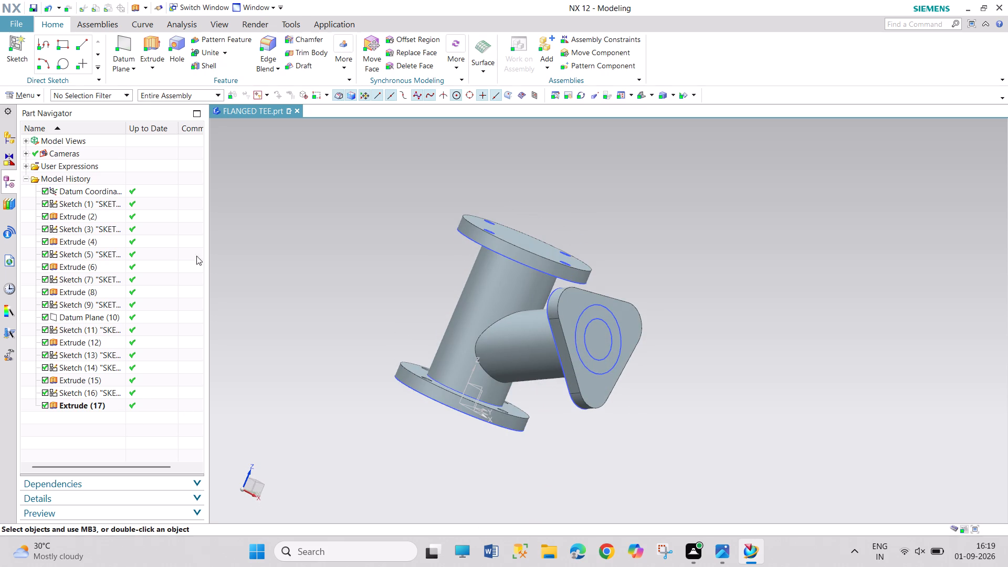
pyautogui.click(205, 55)
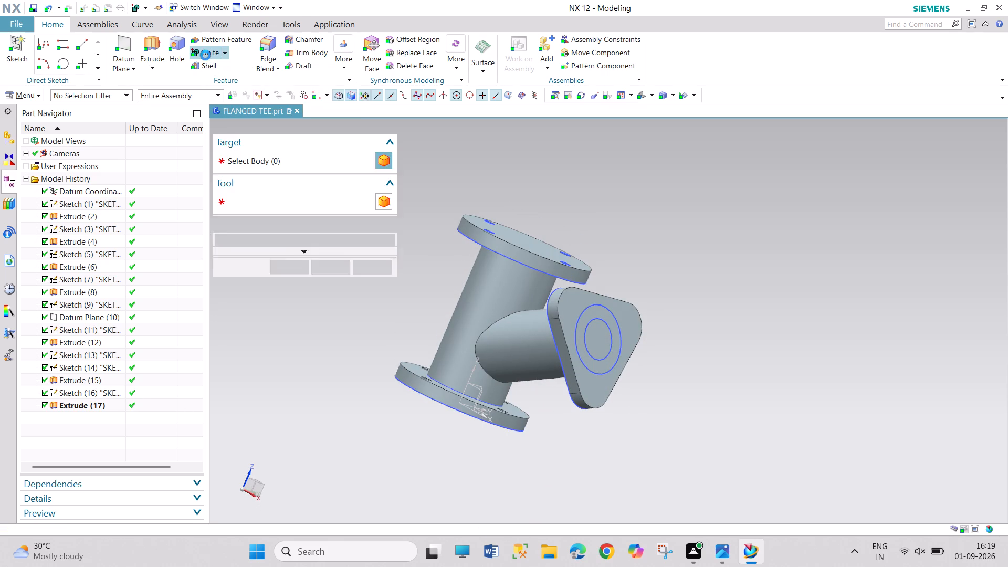
pyautogui.click(571, 376)
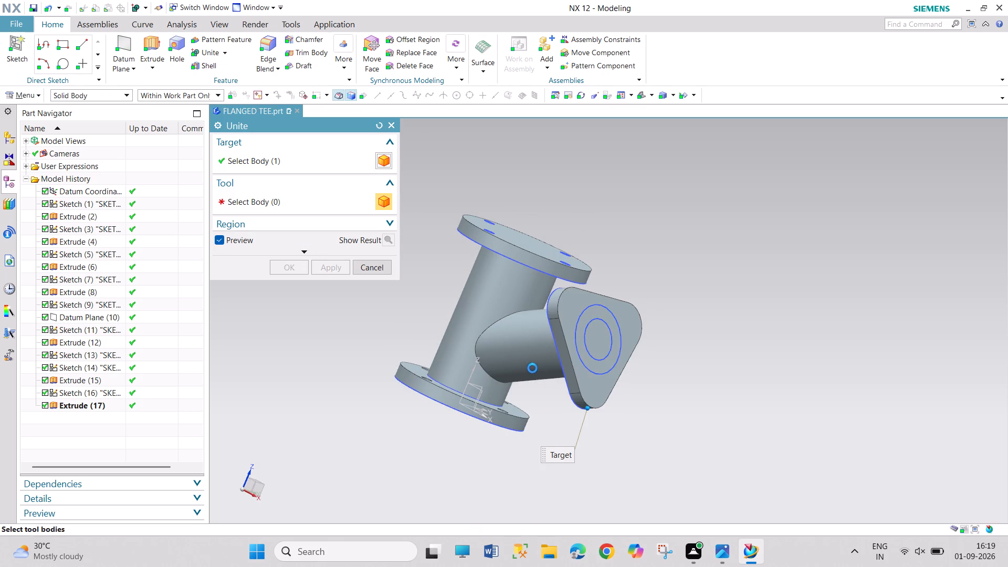
pyautogui.click(531, 366)
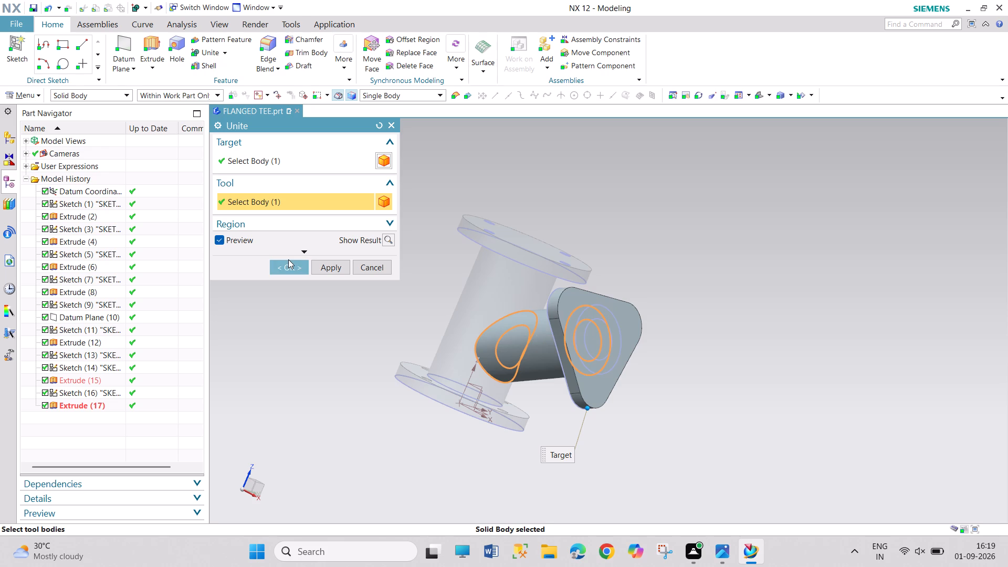
pyautogui.click(288, 259)
pyautogui.click(291, 265)
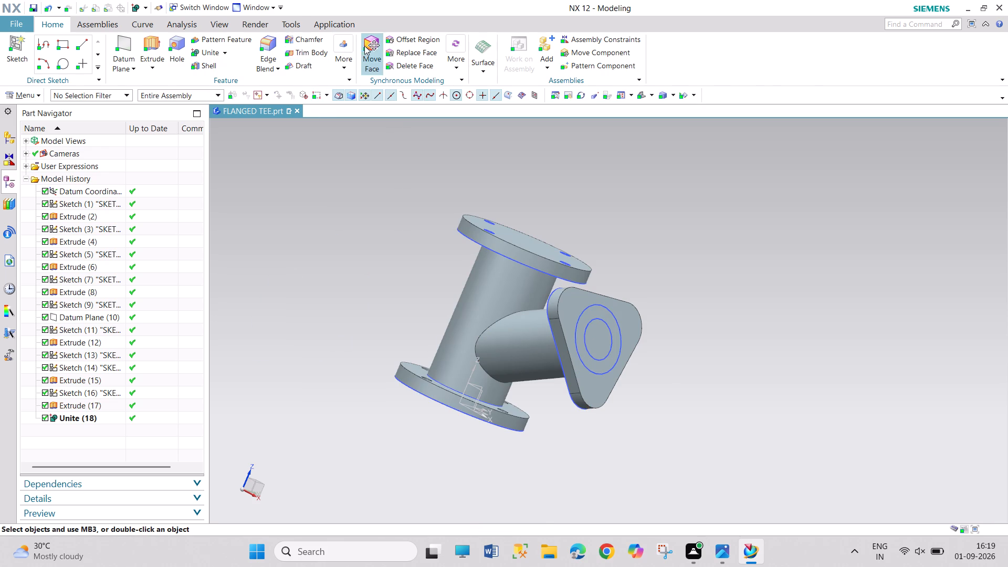
# Unite the vertical flanged pipe with the combined branch and triangular flange body as the target.
pyautogui.click(214, 54)
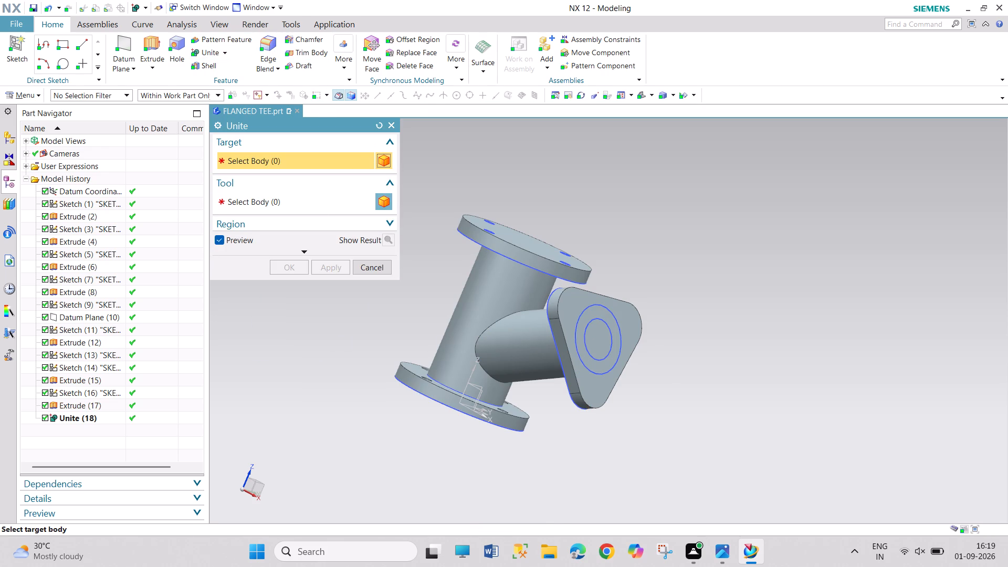
pyautogui.click(545, 334)
pyautogui.click(472, 312)
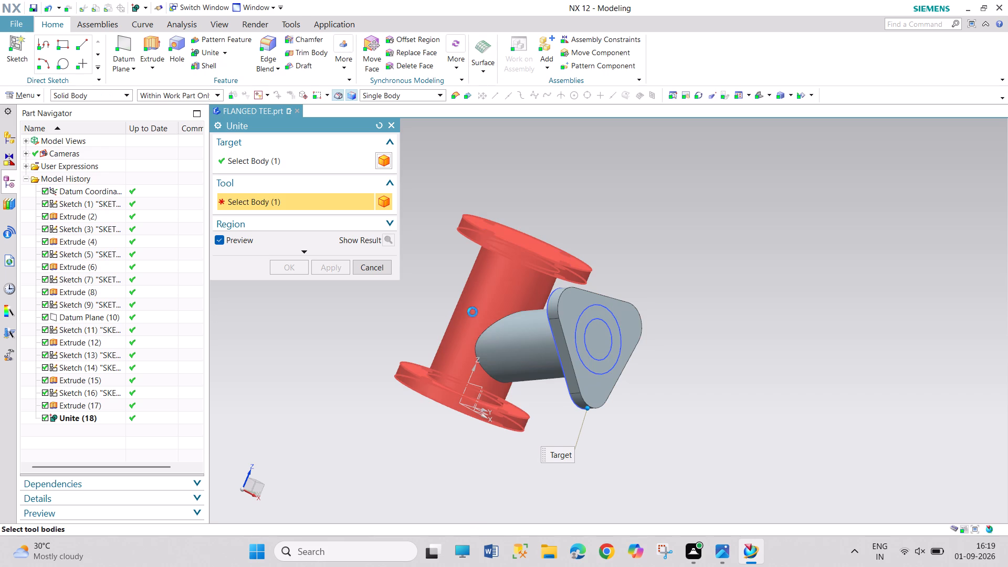
pyautogui.click(298, 266)
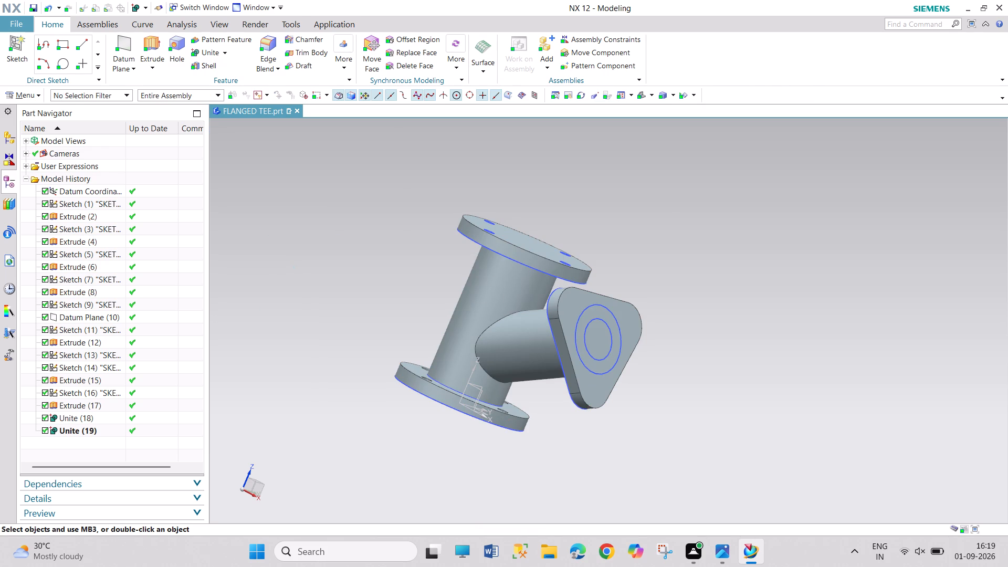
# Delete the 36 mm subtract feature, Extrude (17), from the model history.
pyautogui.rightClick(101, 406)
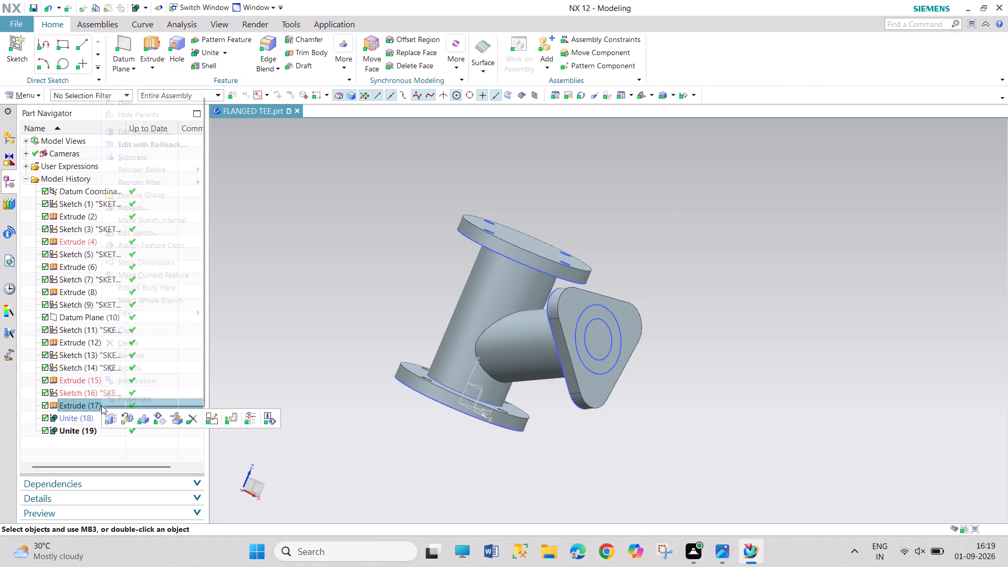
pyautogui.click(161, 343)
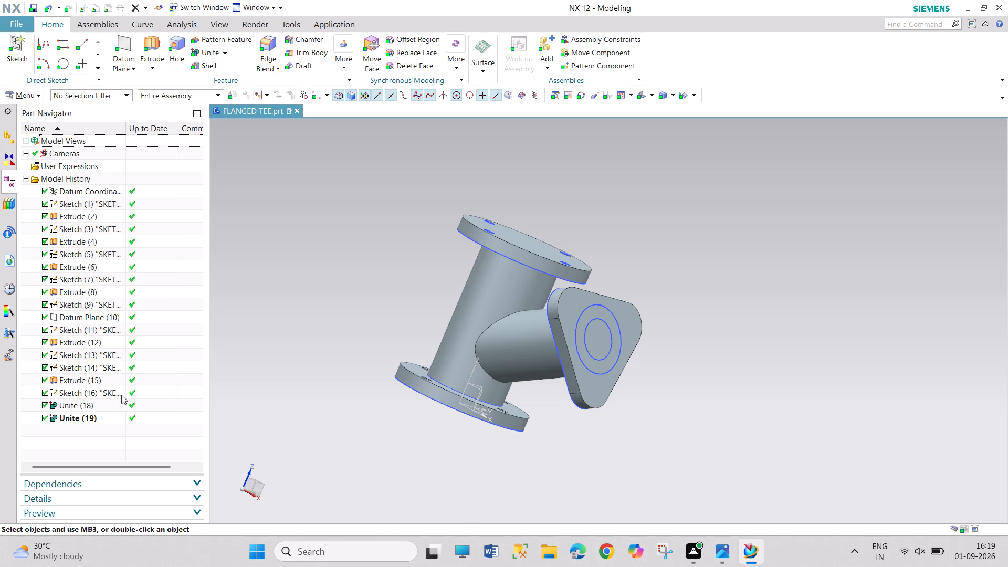
# Extrude the 36 mm circle on the triangular flange inward with the direction reversed, Start 0, End 120 mm, Boolean Subtract.
pyautogui.rightClick(102, 392)
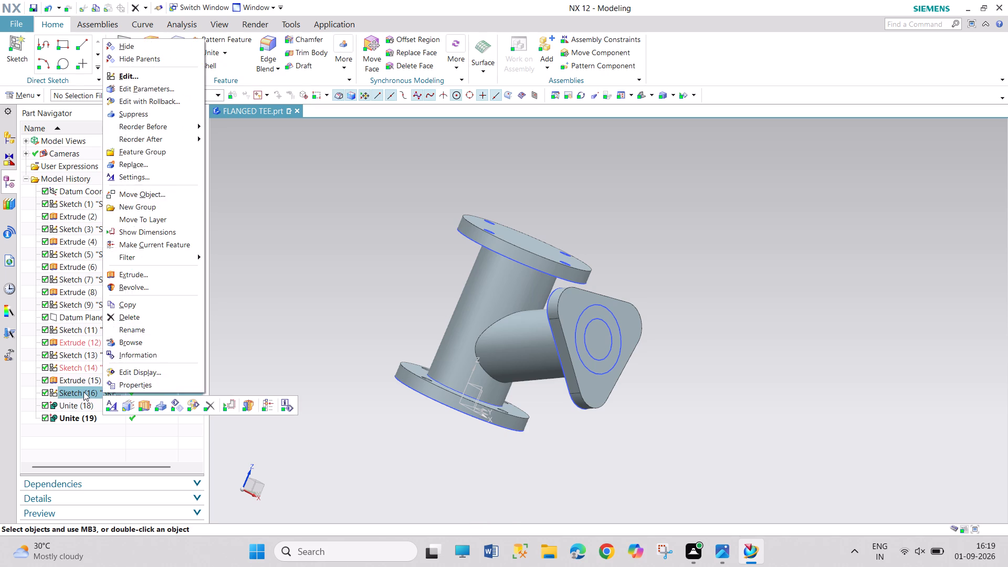
pyautogui.click(83, 392)
pyautogui.click(155, 37)
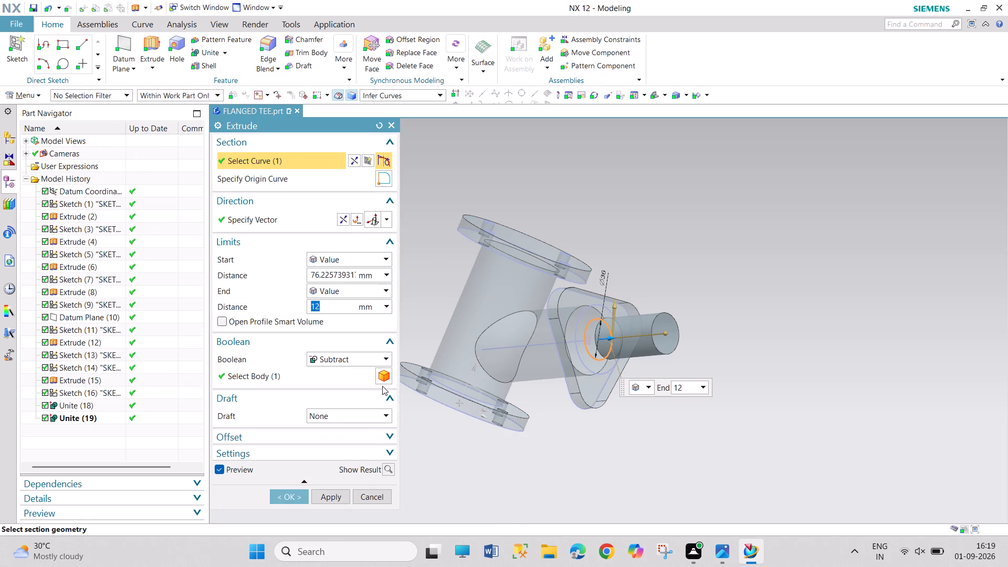
pyautogui.click(341, 220)
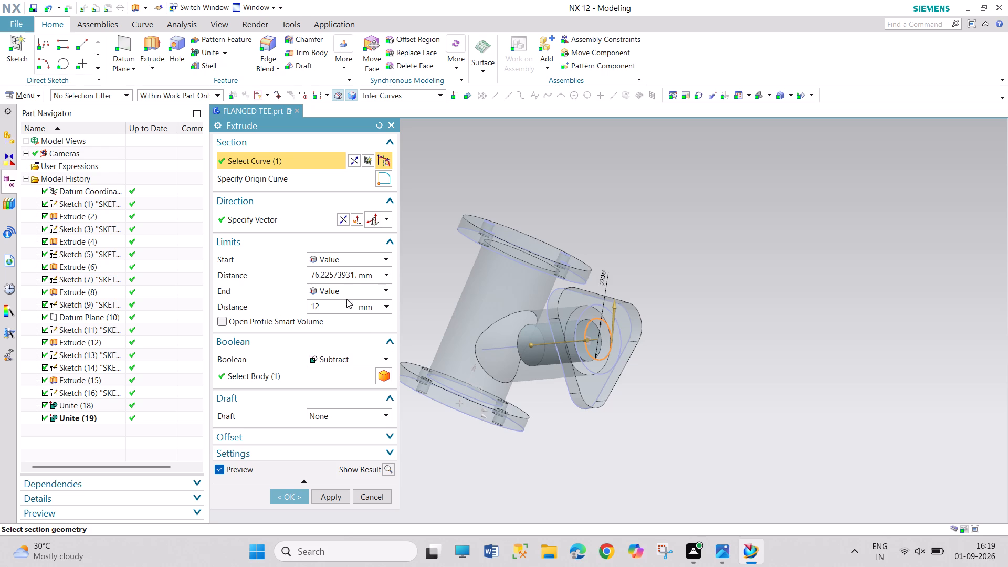
pyautogui.doubleClick(352, 275)
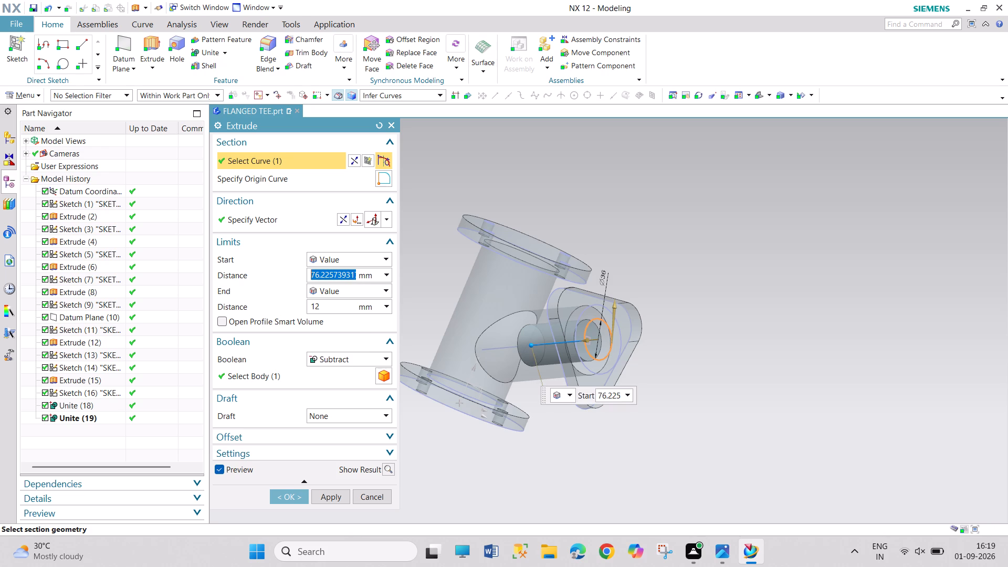
pyautogui.press('0')
pyautogui.press('Return')
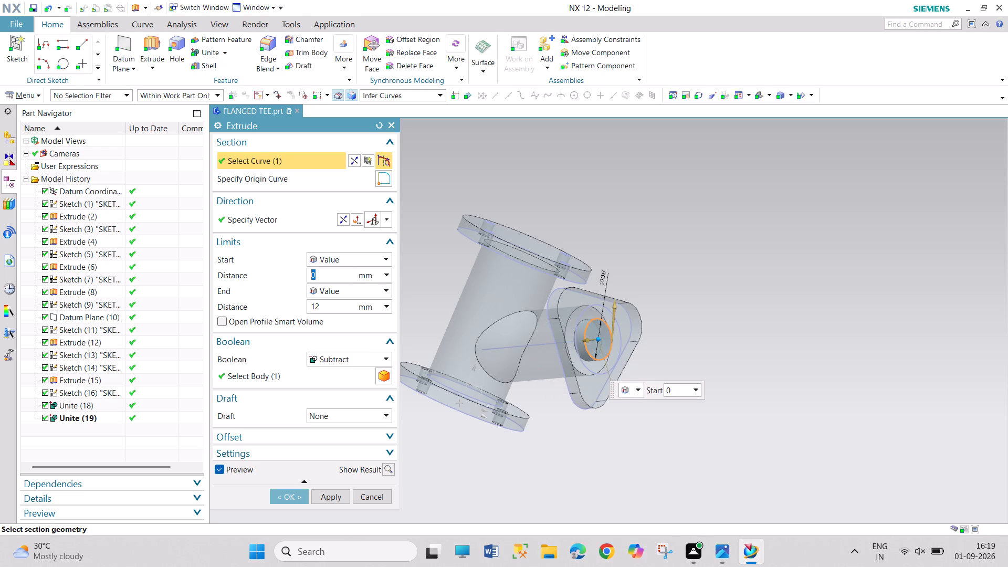
pyautogui.moveTo(581, 416); pyautogui.dragTo(610, 414, button='middle')
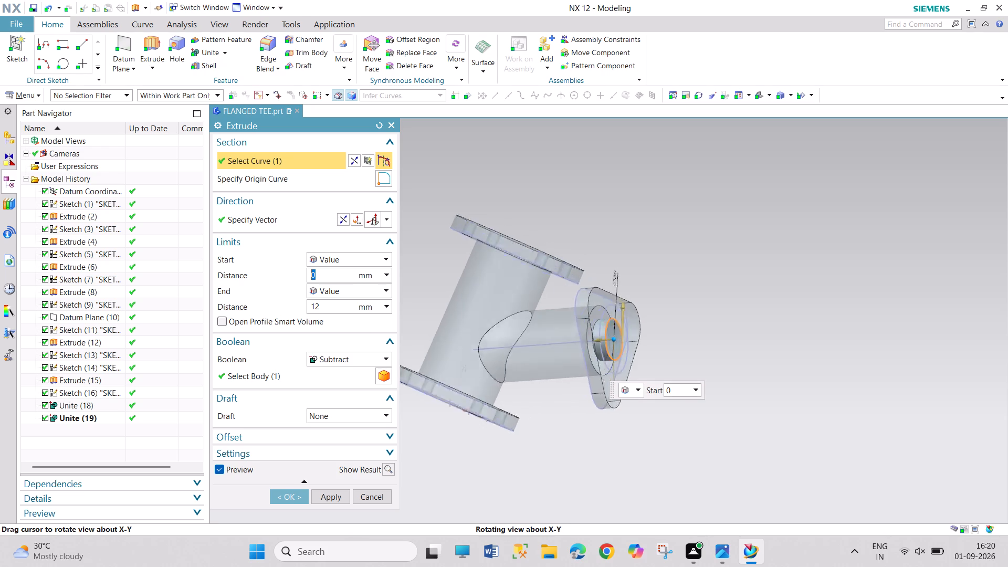
pyautogui.moveTo(610, 414); pyautogui.dragTo(623, 425, button='middle')
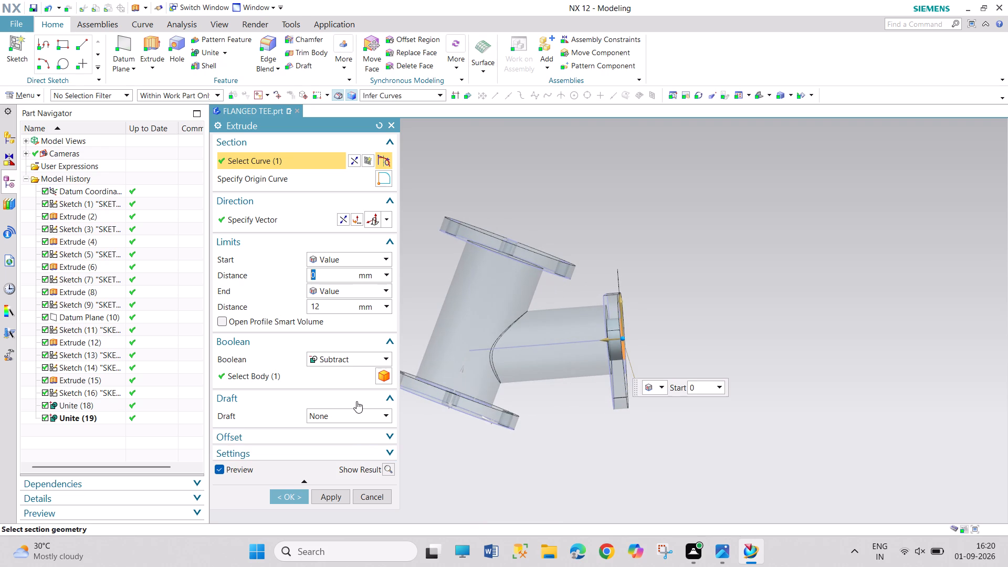
pyautogui.doubleClick(332, 307)
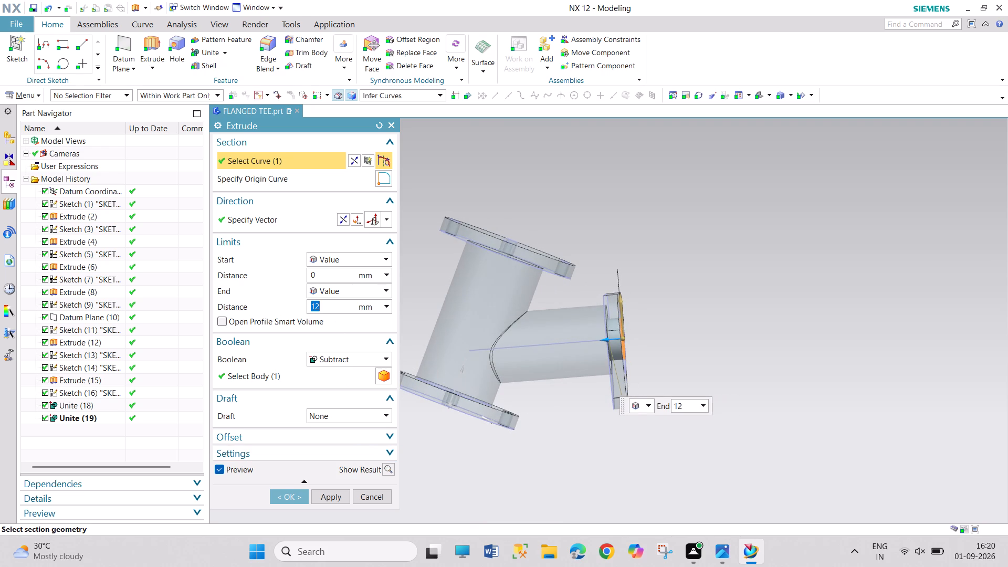
pyautogui.write('120')
pyautogui.press('Return')
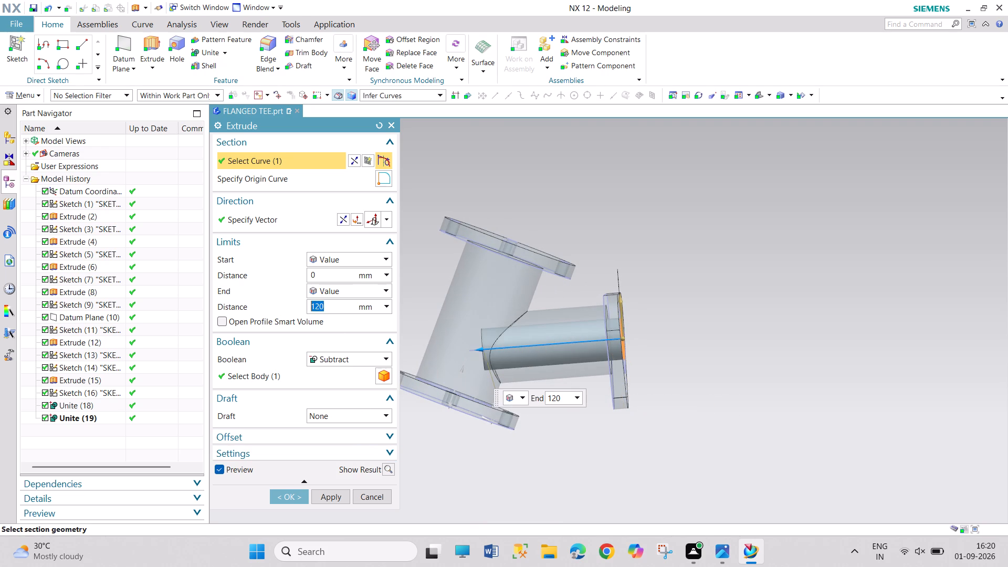
pyautogui.click(288, 497)
# Sketch a 50 mm diameter circle centred at the sketch origin on the vertical pipe's top flange face, and finish the sketch.
pyautogui.moveTo(421, 463); pyautogui.dragTo(451, 397, button='middle')
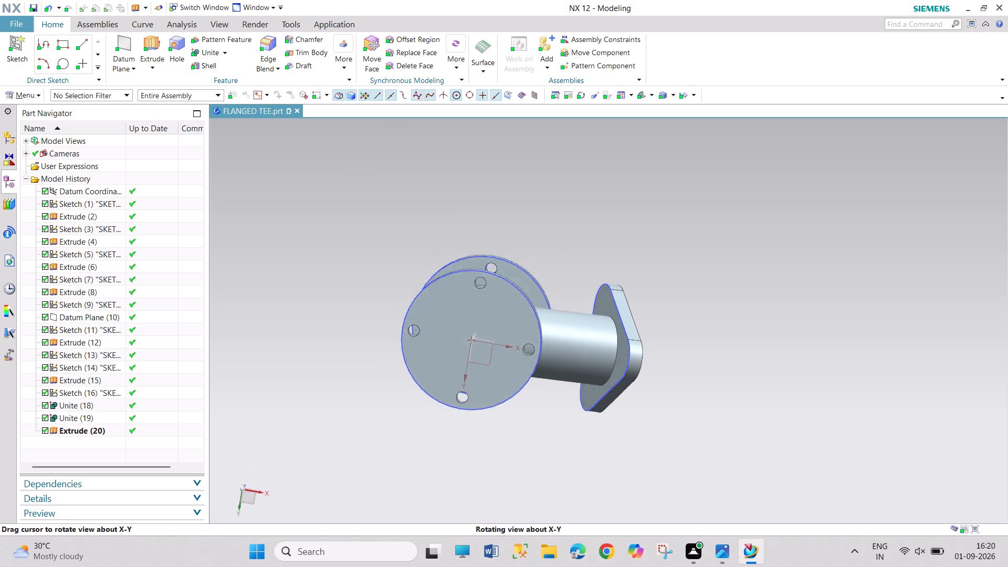
pyautogui.moveTo(451, 397); pyautogui.dragTo(440, 504, button='middle')
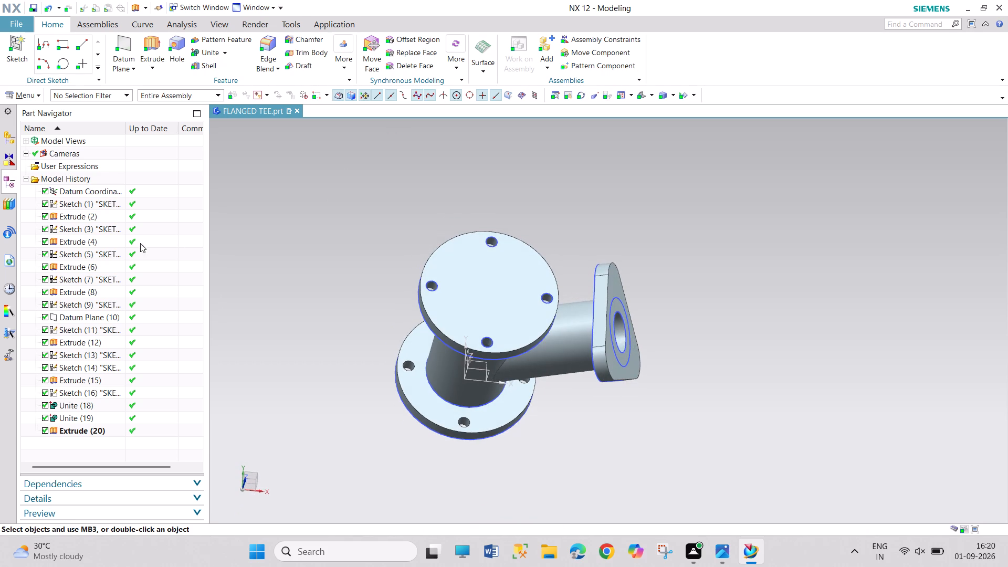
pyautogui.click(31, 95)
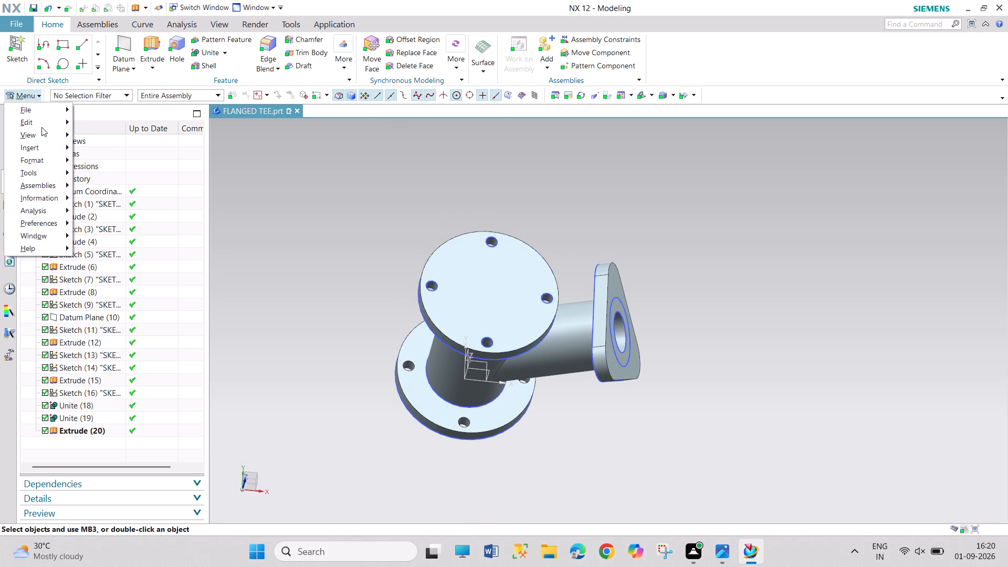
pyautogui.click(40, 145)
pyautogui.click(91, 164)
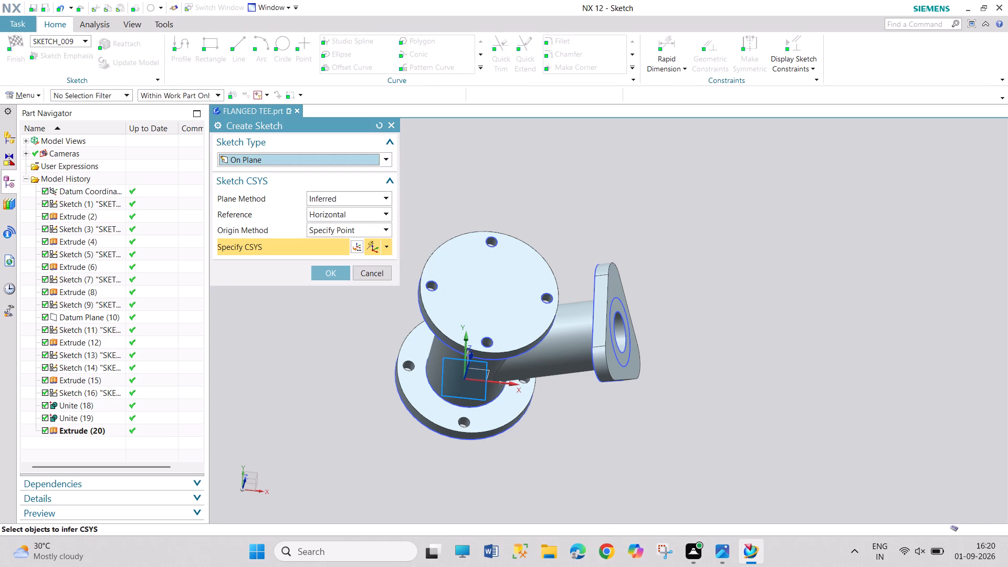
pyautogui.click(507, 306)
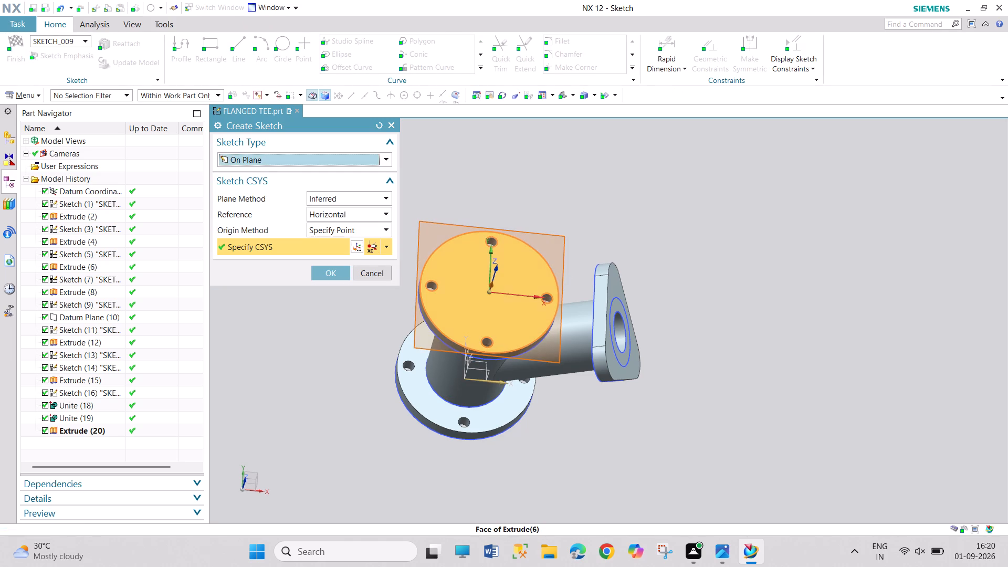
pyautogui.click(332, 268)
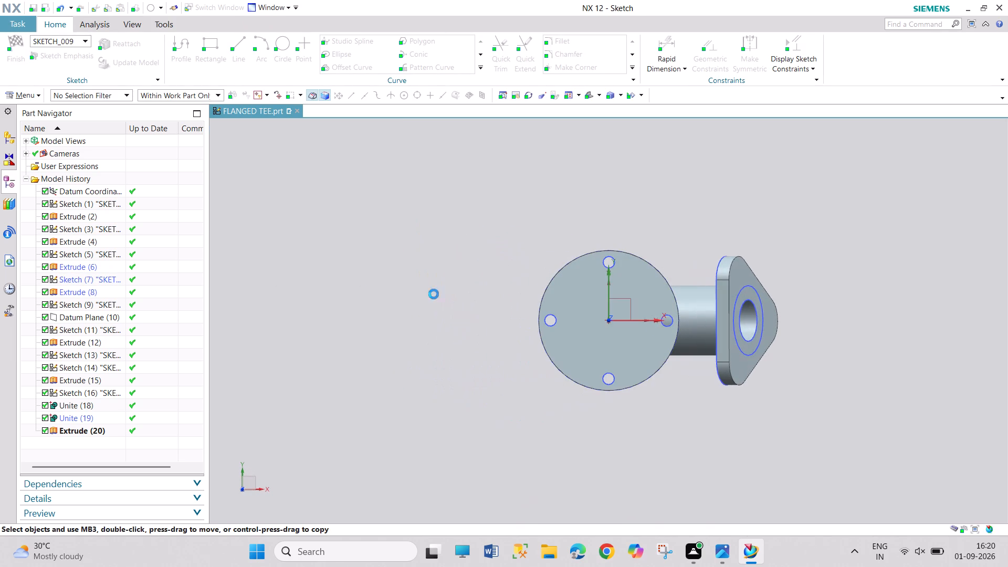
pyautogui.scroll(-1, 678, 322)
pyautogui.scroll(3, 678, 322)
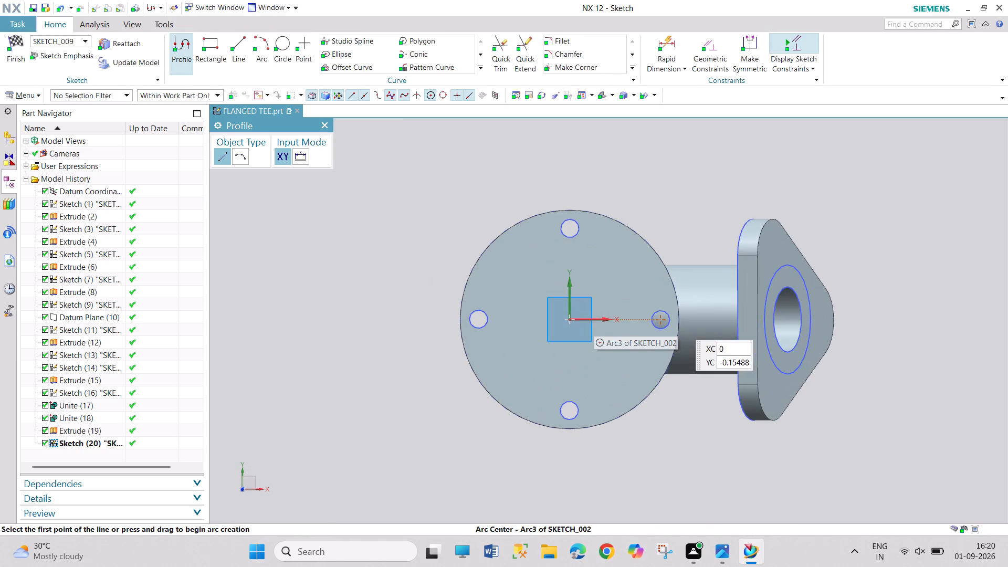
pyautogui.click(281, 52)
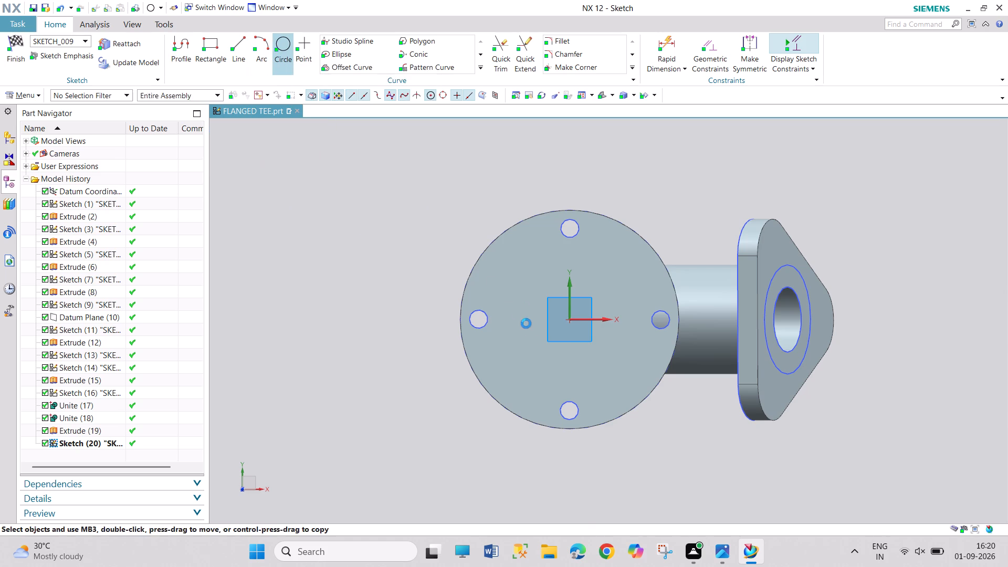
pyautogui.click(570, 318)
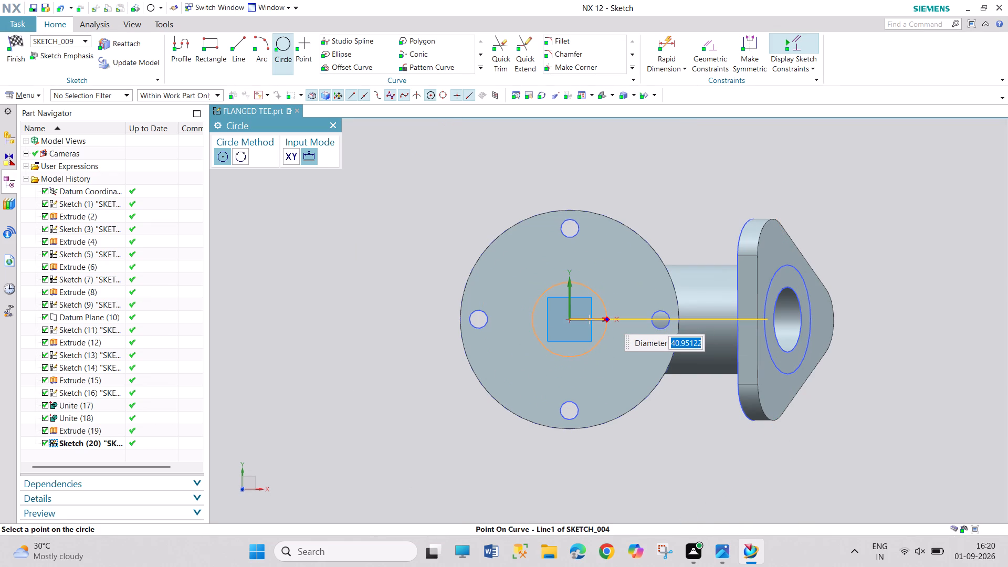
pyautogui.write('50')
pyautogui.press('Return')
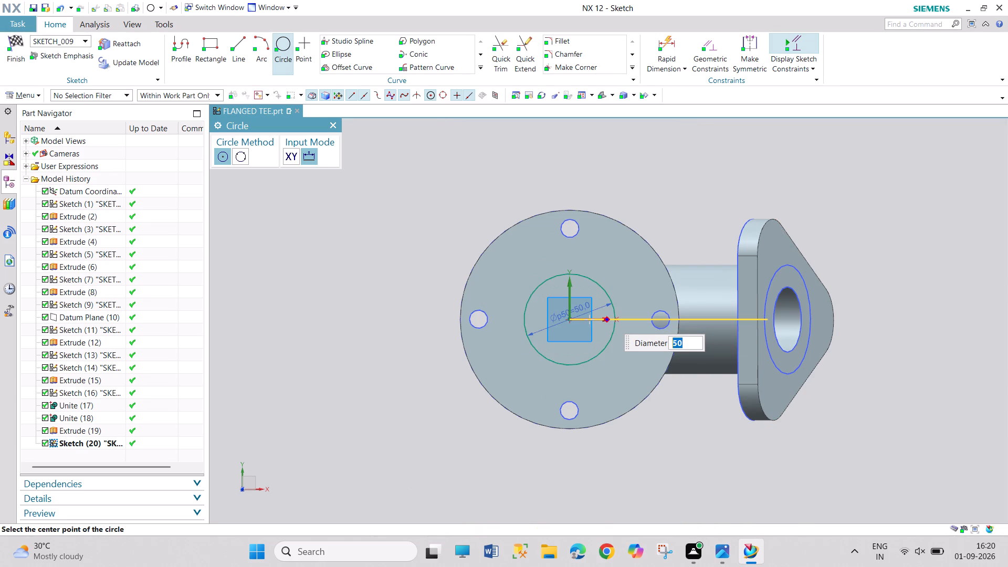
pyautogui.click(10, 54)
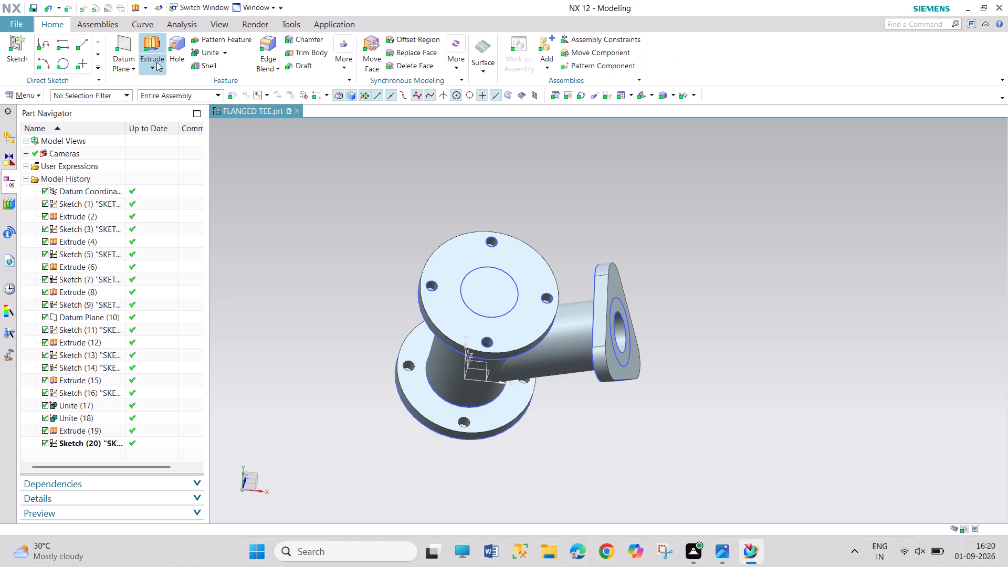
# Extrude the 50 mm circle down through the vertical pipe with the direction reversed, Start 0, End 150 mm, Boolean Subtract.
pyautogui.click(145, 44)
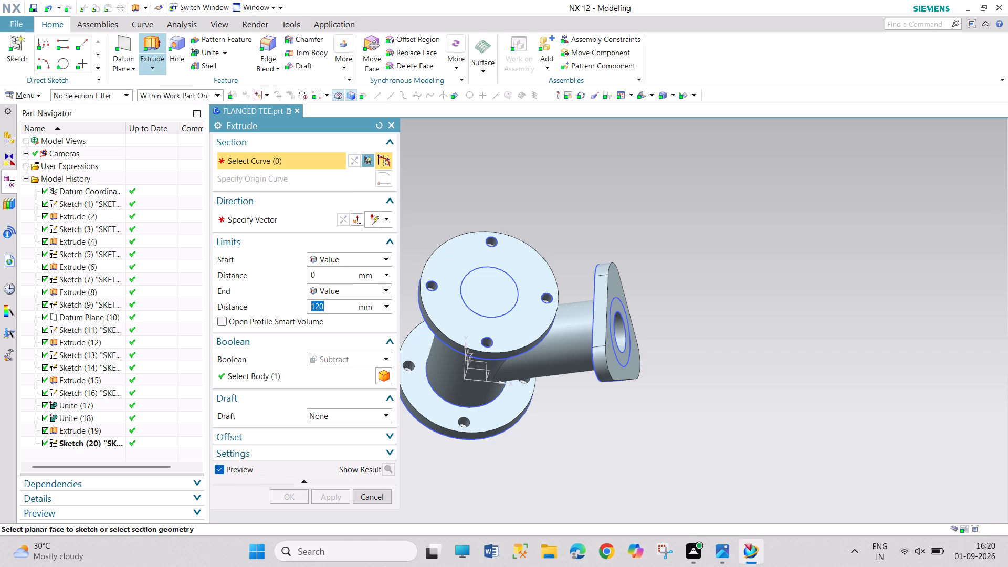
pyautogui.click(508, 313)
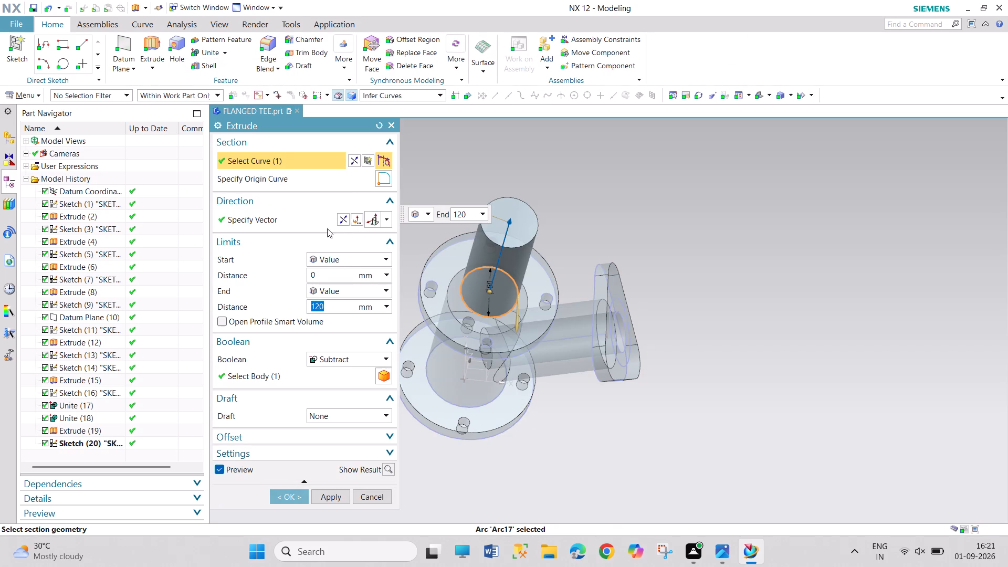
pyautogui.click(343, 219)
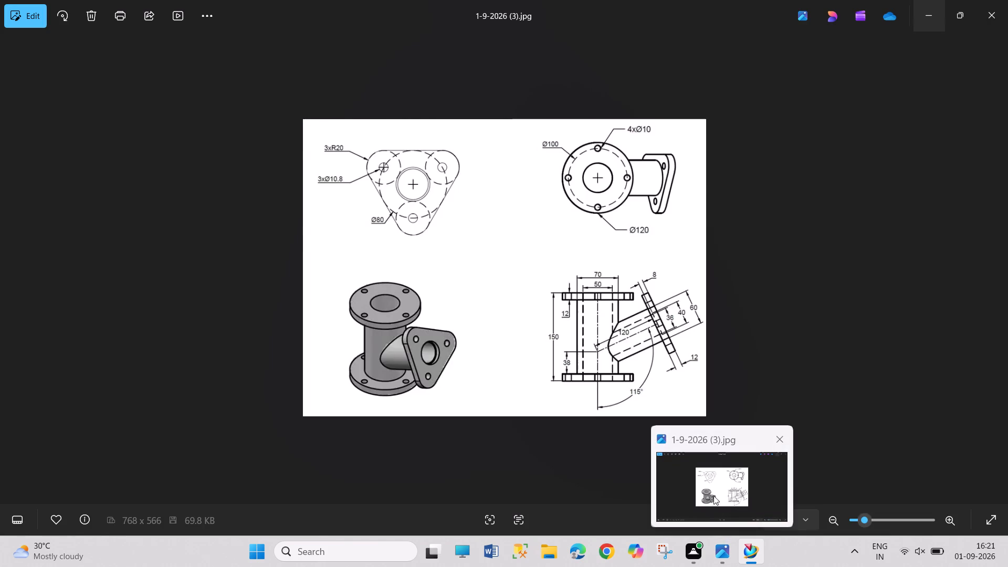
pyautogui.doubleClick(342, 308)
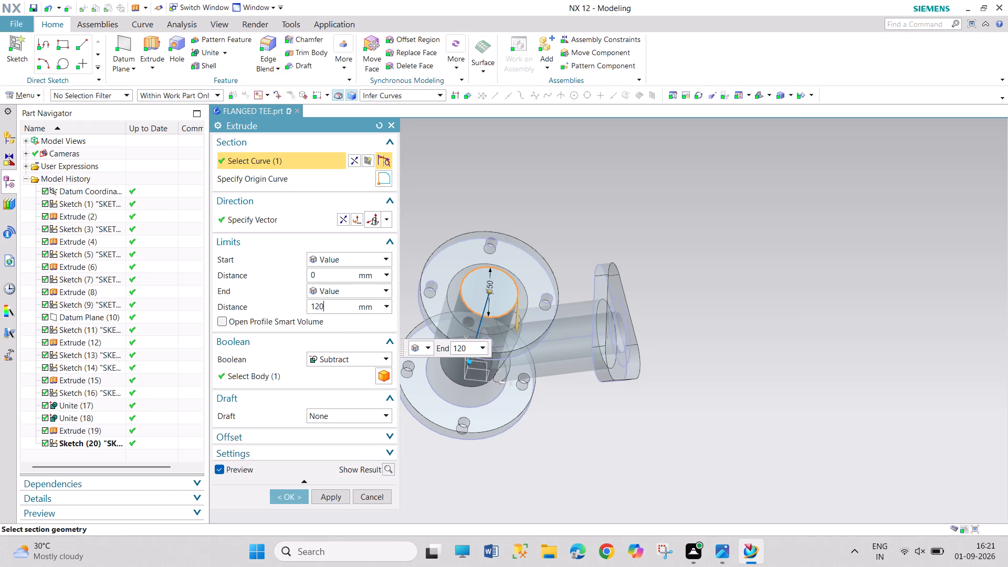
pyautogui.write('150')
pyautogui.press('Return')
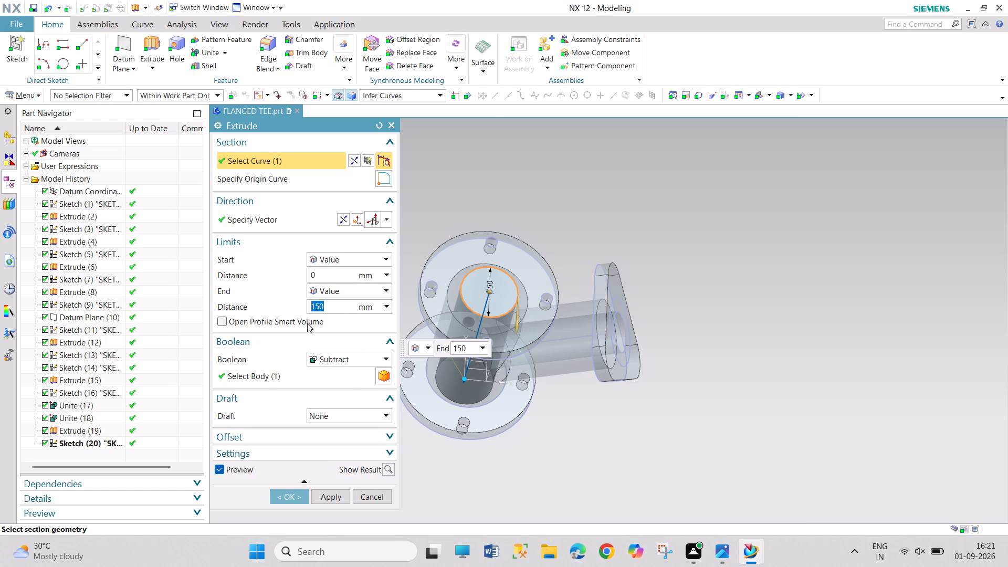
pyautogui.click(293, 501)
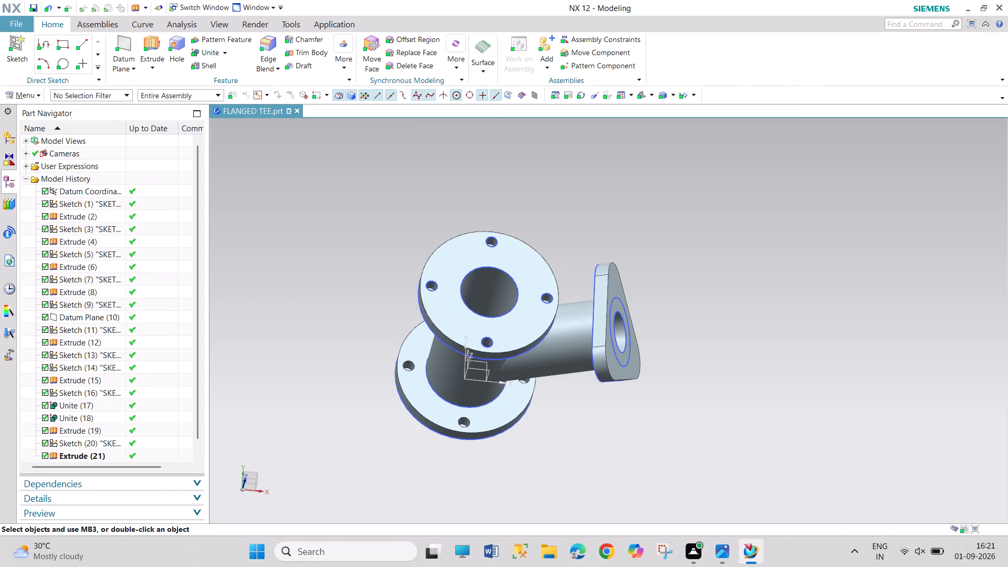
# Sketch a 40 mm diameter circle concentric with the bore on the triangular flange's outer face, and finish the sketch.
pyautogui.moveTo(365, 458); pyautogui.dragTo(375, 385, button='middle')
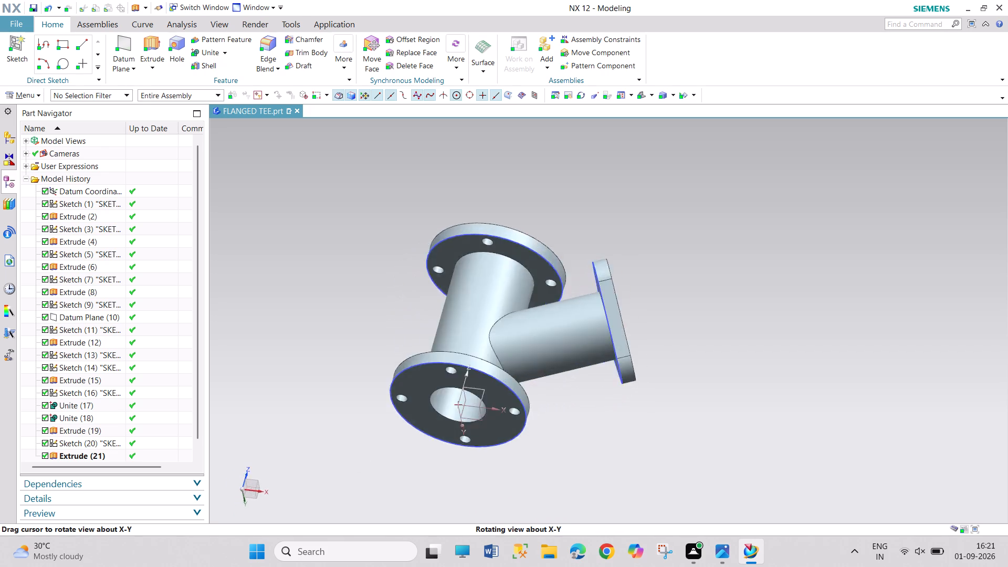
pyautogui.moveTo(375, 385); pyautogui.dragTo(340, 421, button='middle')
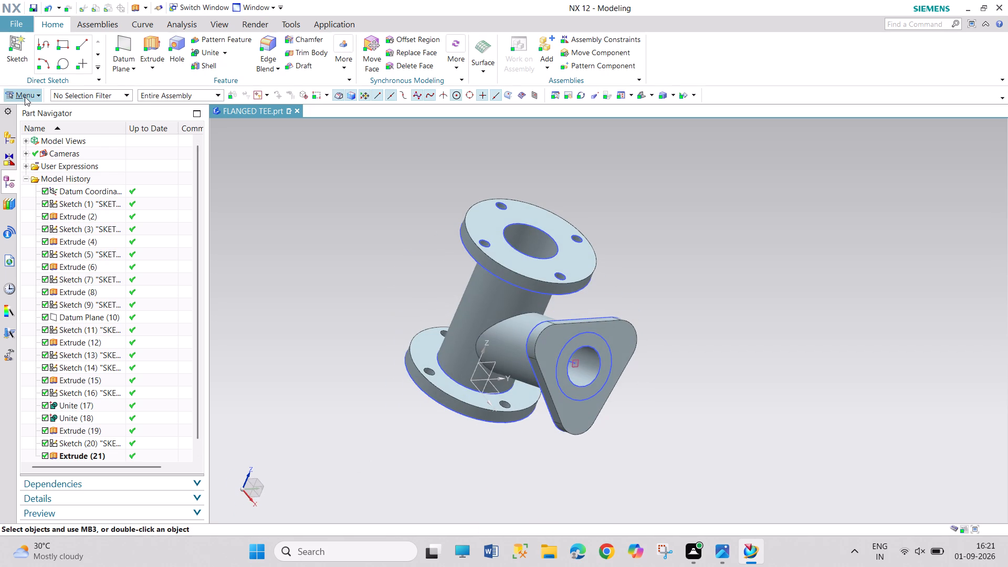
pyautogui.click(25, 97)
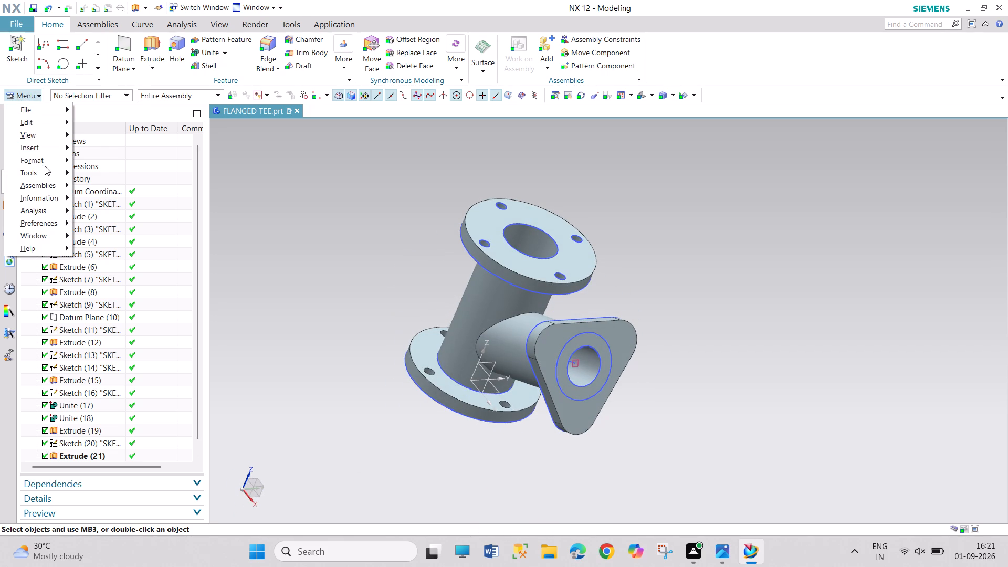
pyautogui.click(50, 145)
pyautogui.click(88, 160)
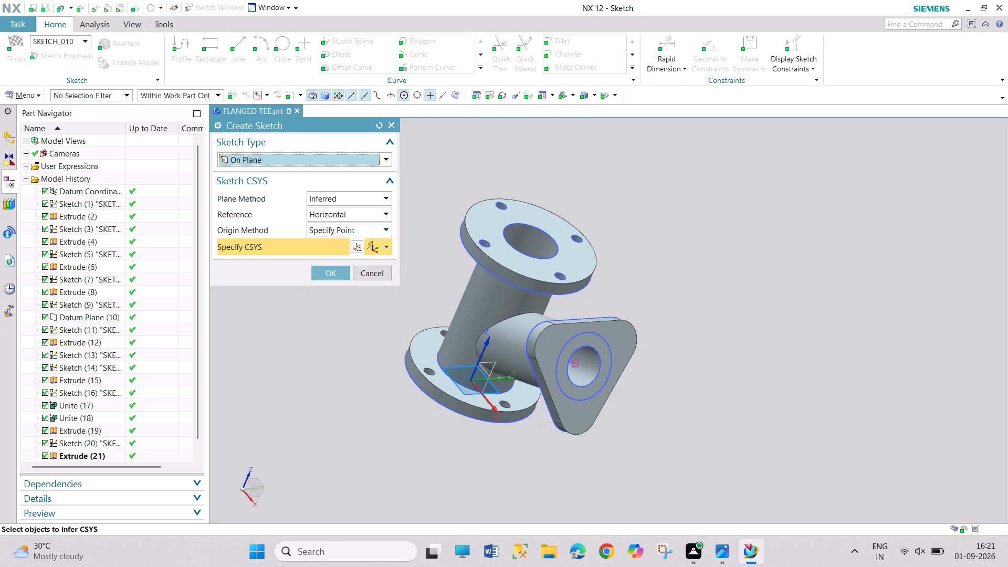
pyautogui.click(621, 346)
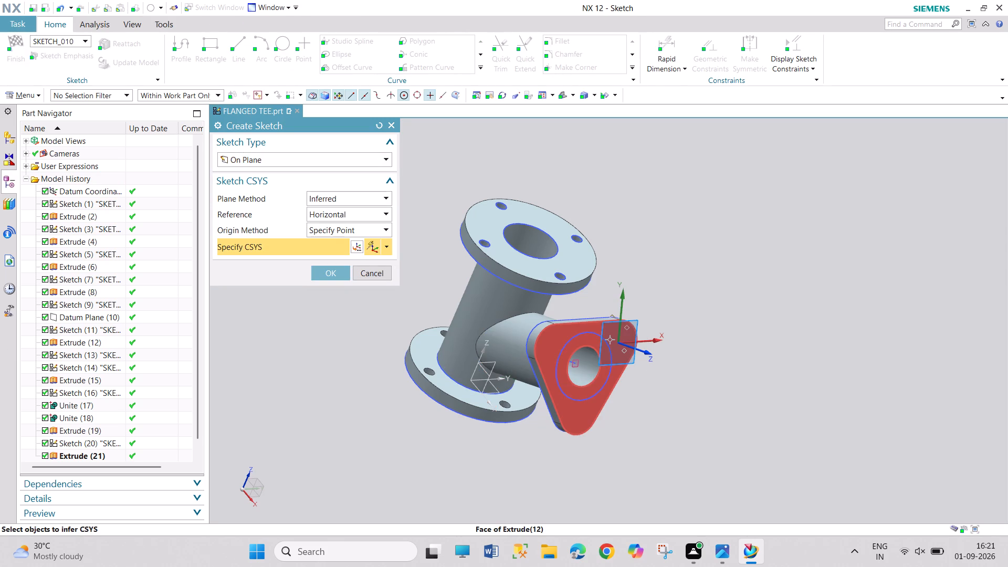
pyautogui.click(340, 277)
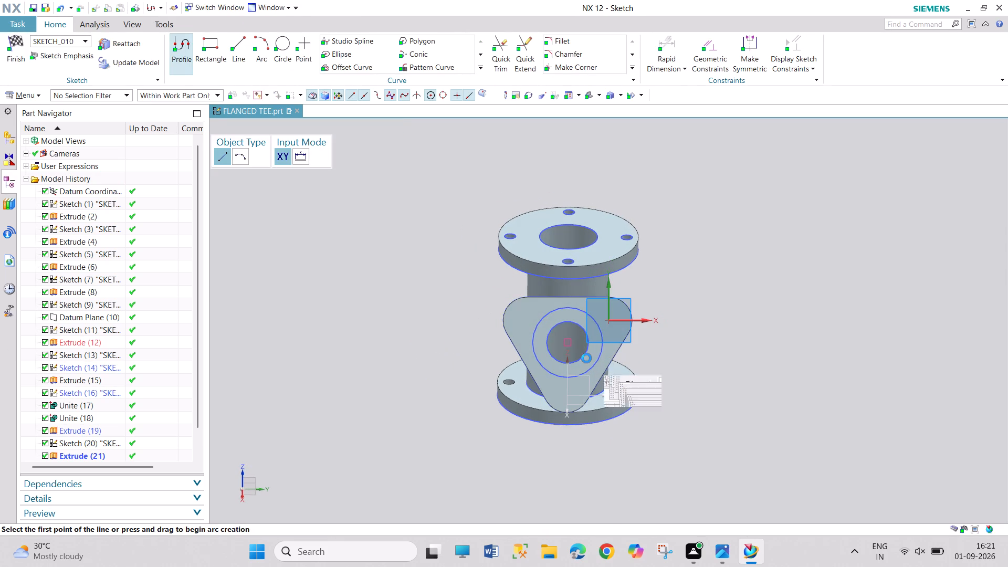
pyautogui.scroll(3, 586, 358)
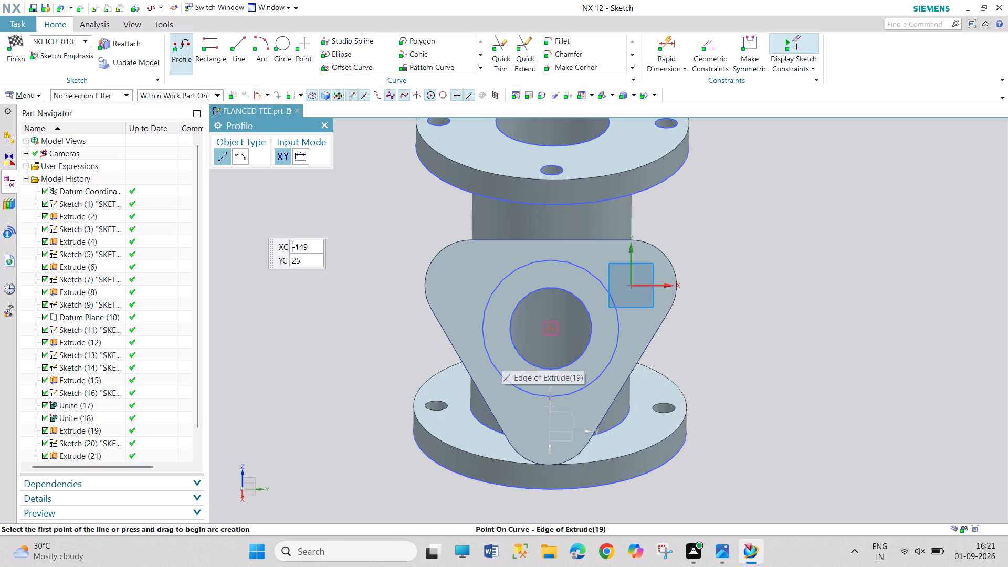
pyautogui.click(285, 57)
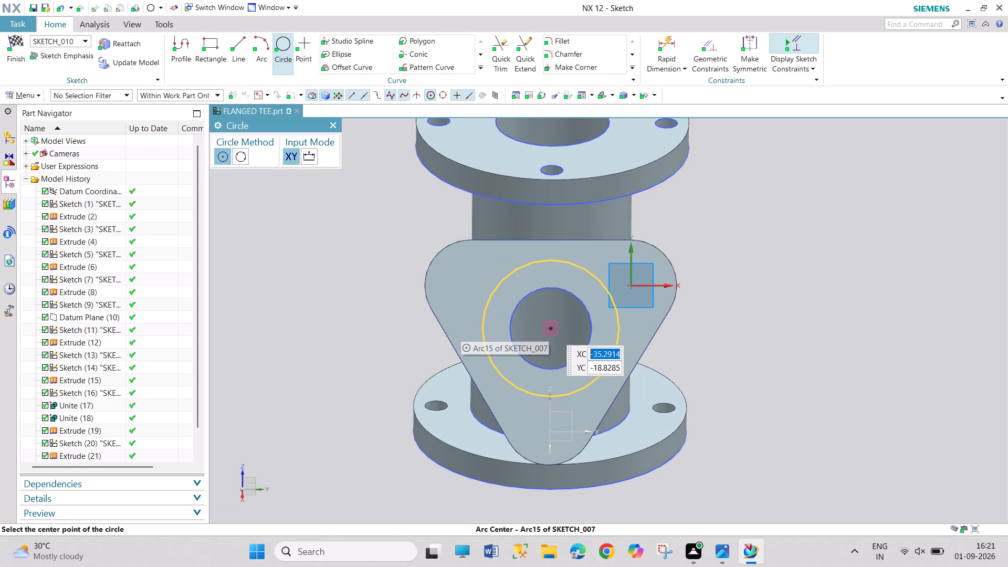
pyautogui.click(551, 327)
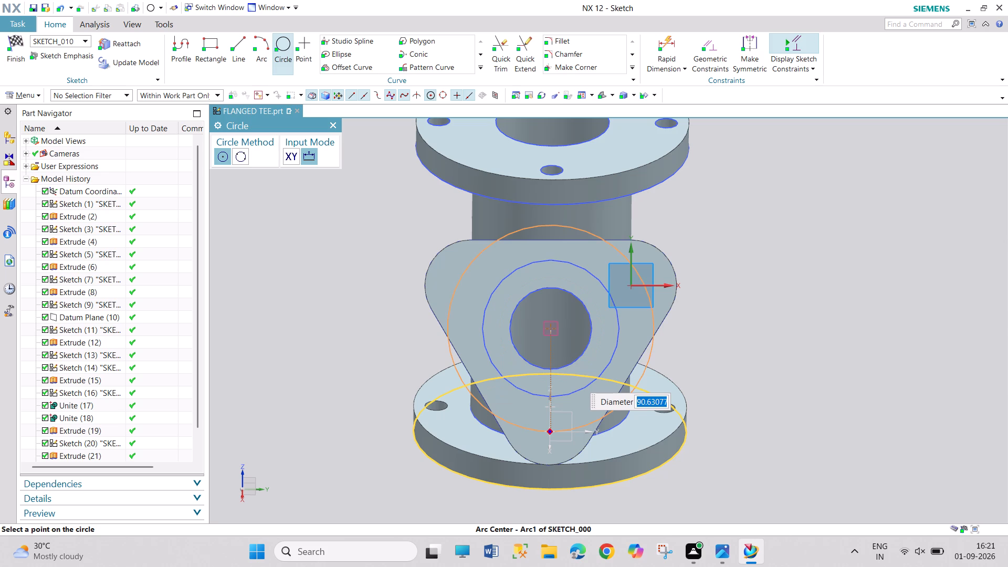
pyautogui.write('40')
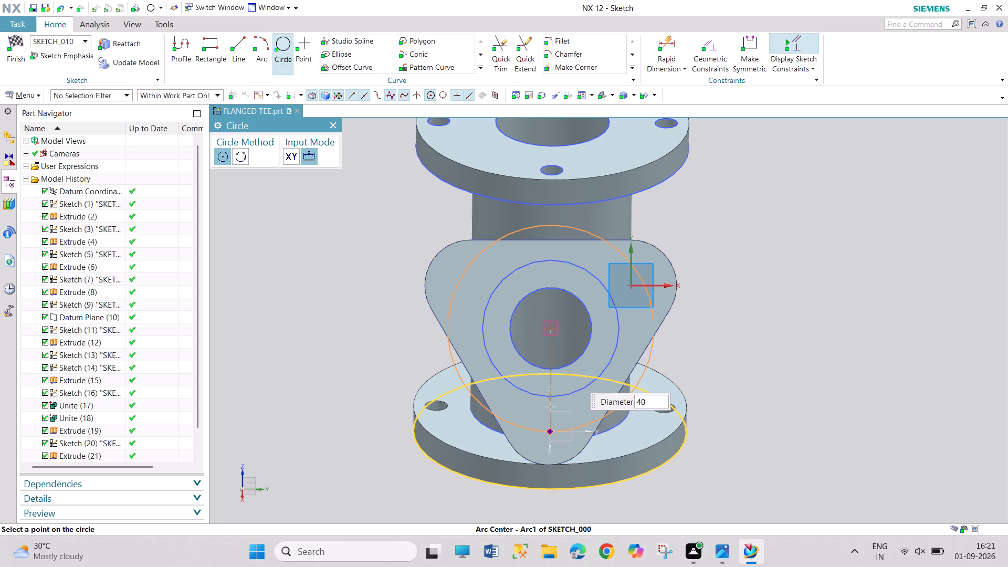
pyautogui.press('Return')
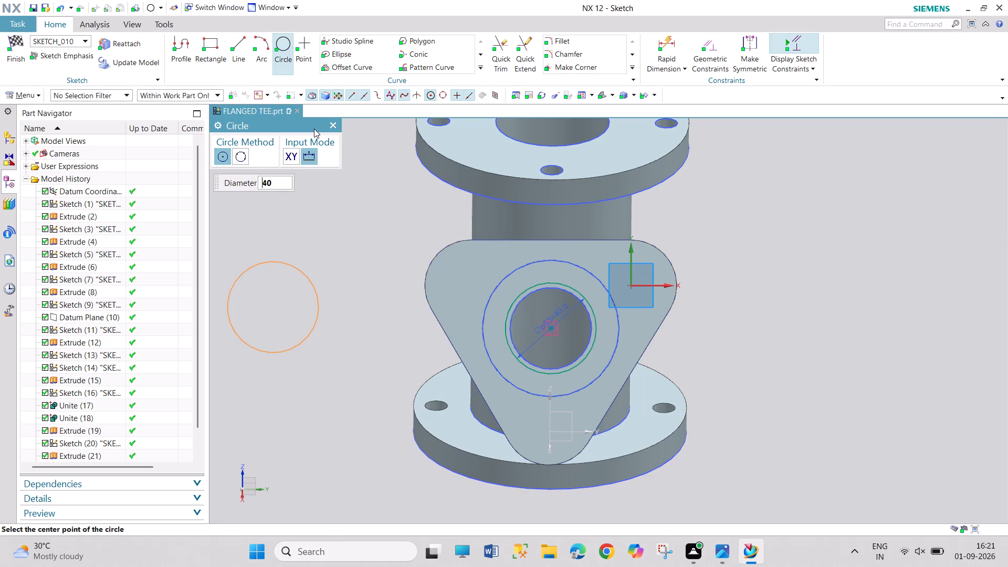
pyautogui.click(330, 120)
pyautogui.click(21, 60)
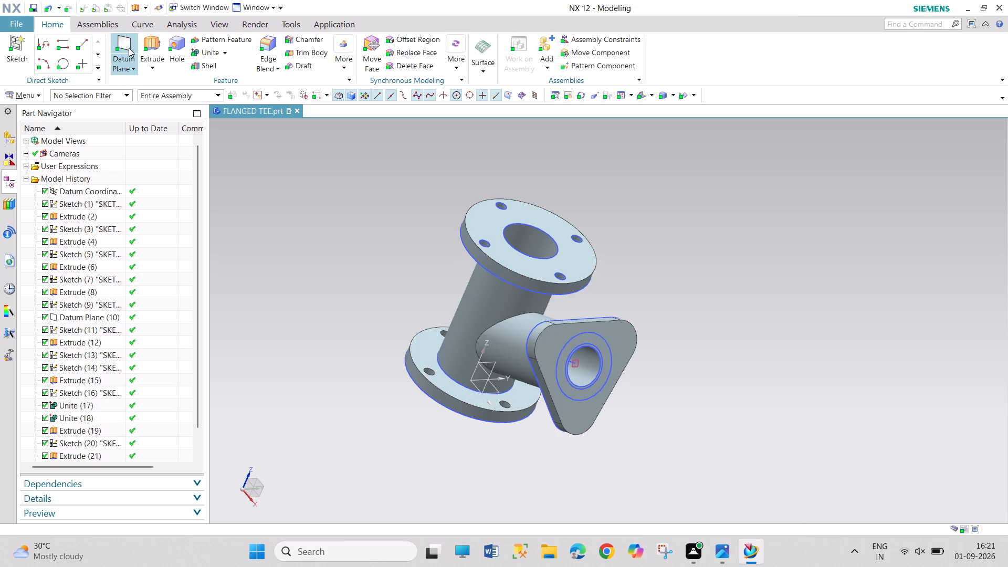
# Extrude the 40 mm circle into the triangular flange with the direction reversed, Start 0, End 8 mm, Boolean Subtract.
pyautogui.click(157, 44)
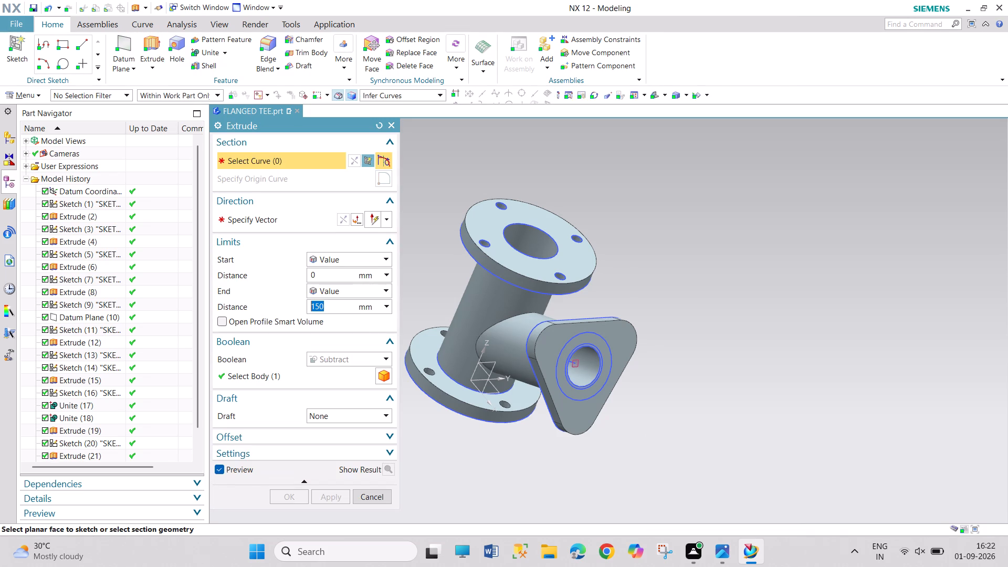
pyautogui.click(588, 388)
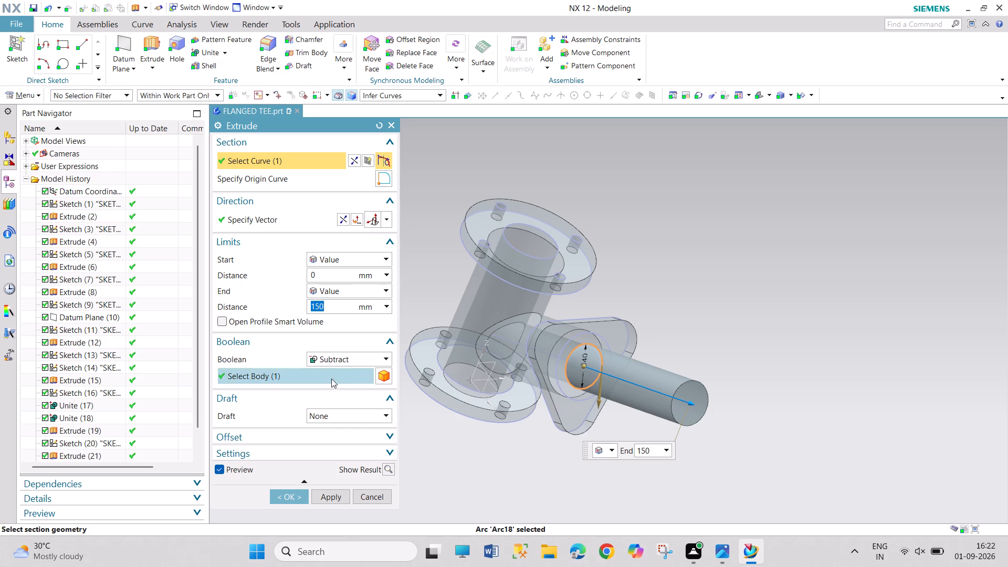
pyautogui.click(381, 127)
pyautogui.scroll(-4, 552, 357)
pyautogui.scroll(3, 611, 395)
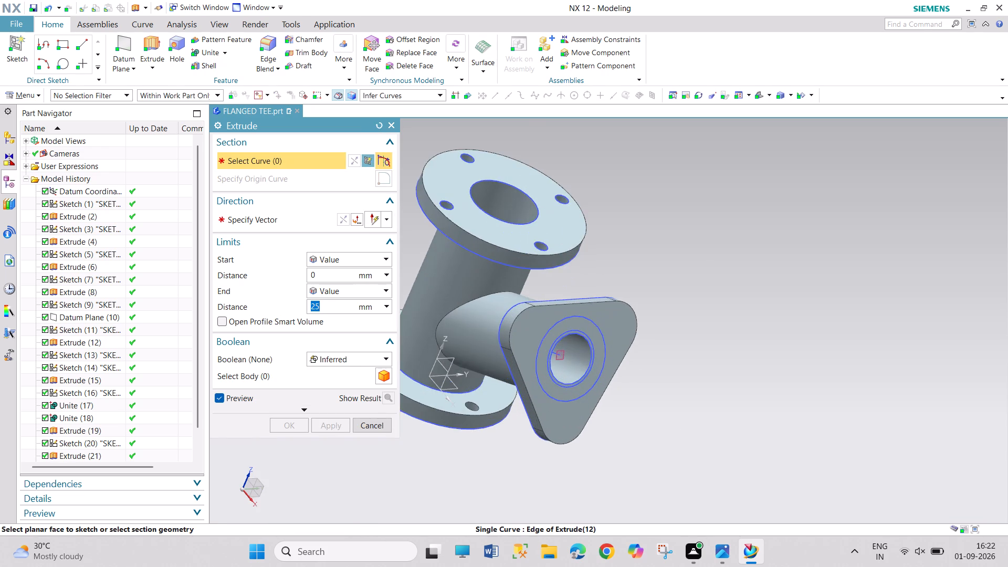
pyautogui.scroll(5, 587, 388)
pyautogui.click(562, 377)
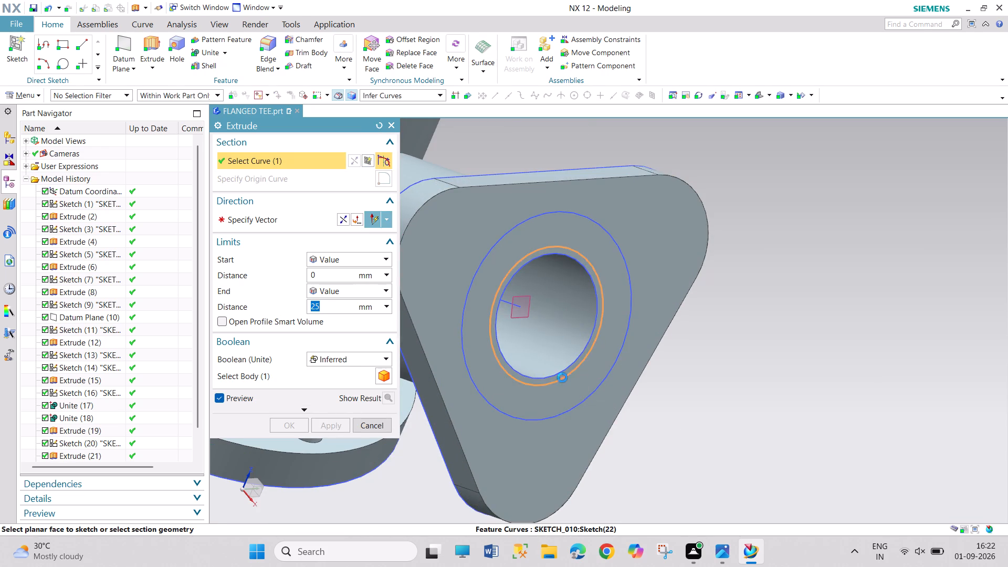
pyautogui.click(340, 223)
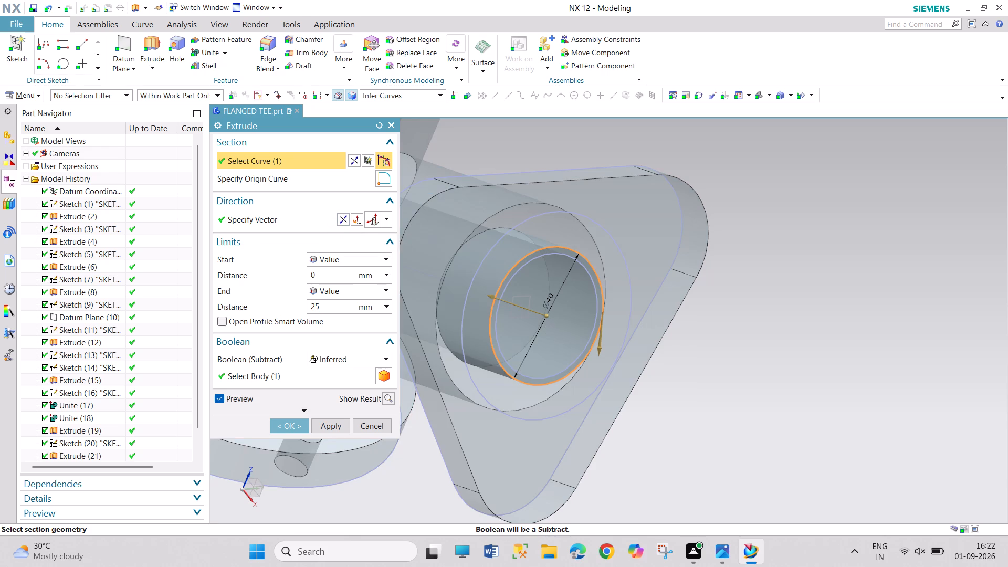
pyautogui.click(348, 360)
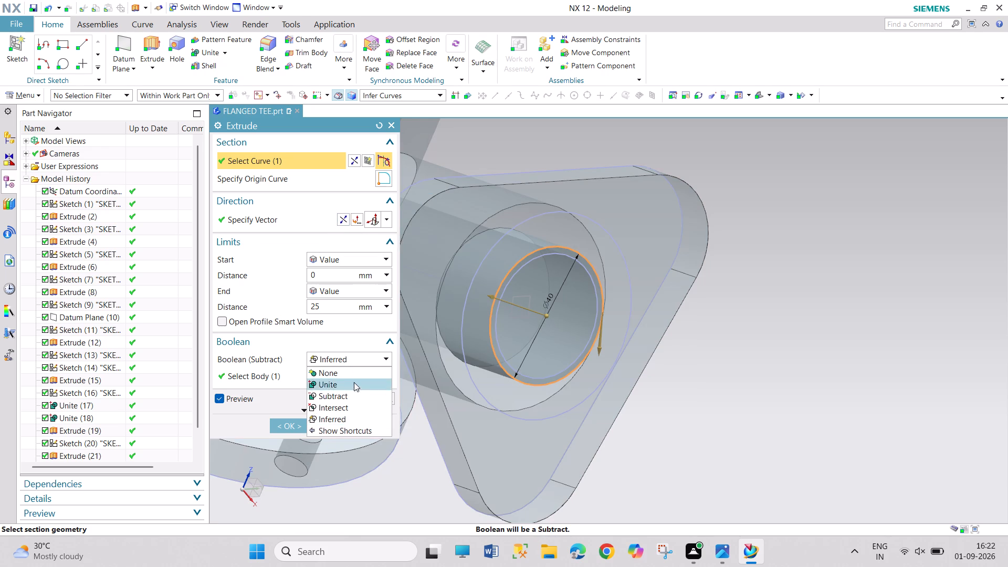
pyautogui.click(356, 396)
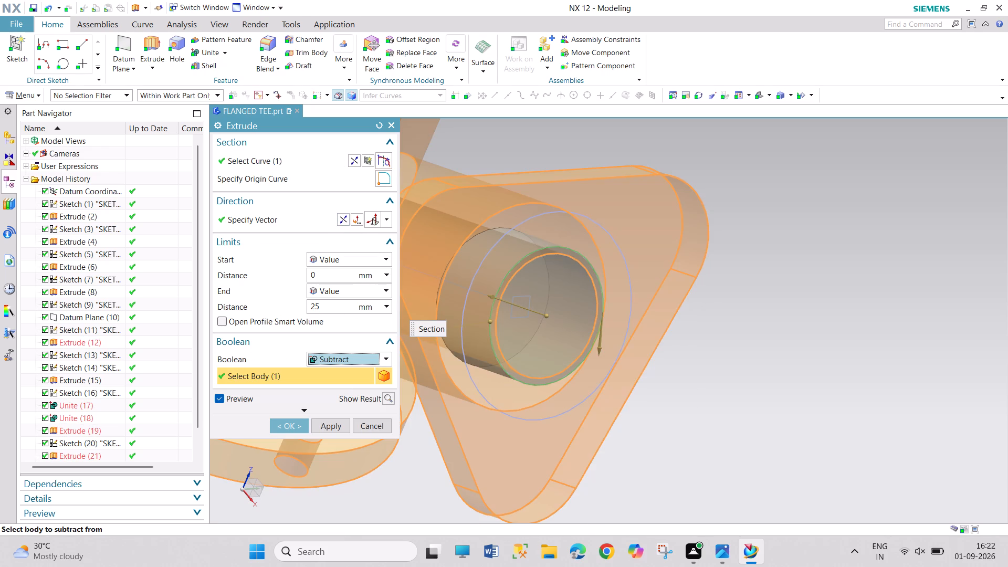
pyautogui.doubleClick(335, 307)
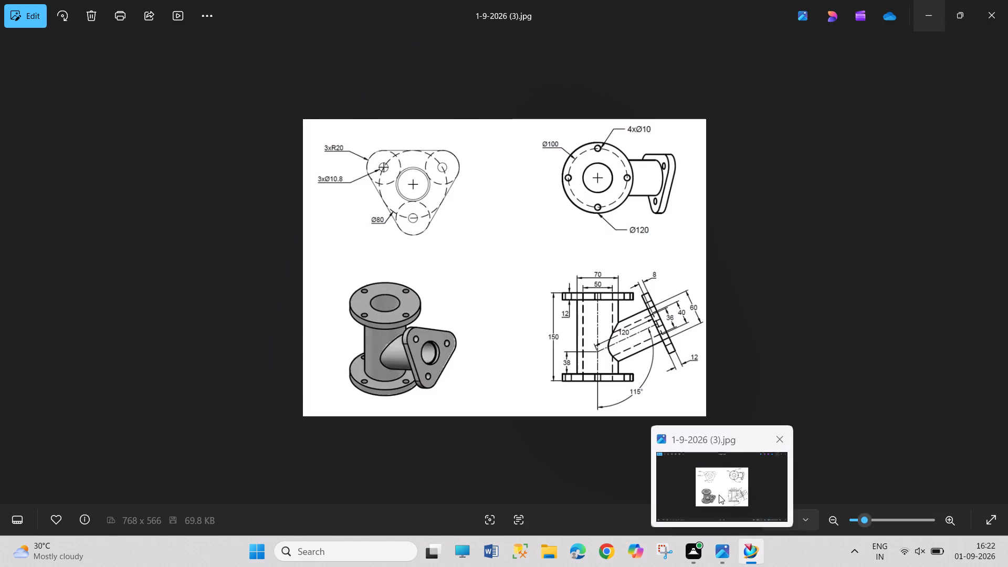
pyautogui.press('8')
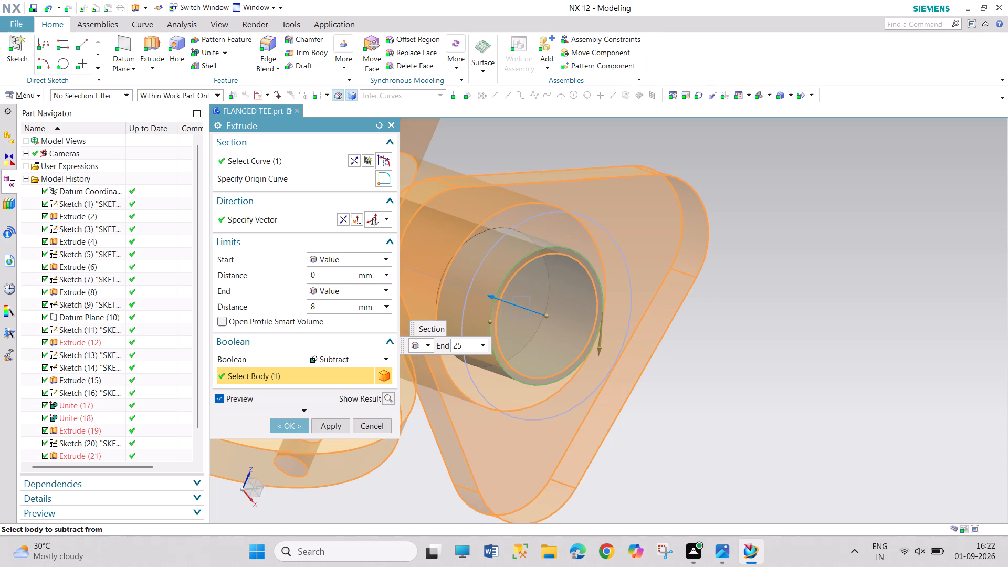
pyautogui.press('Return')
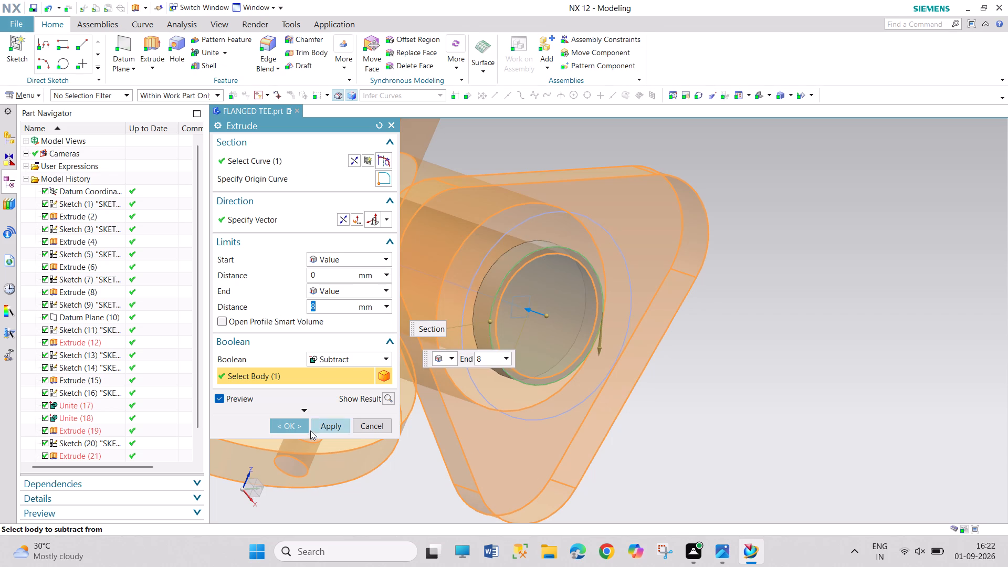
pyautogui.click(288, 422)
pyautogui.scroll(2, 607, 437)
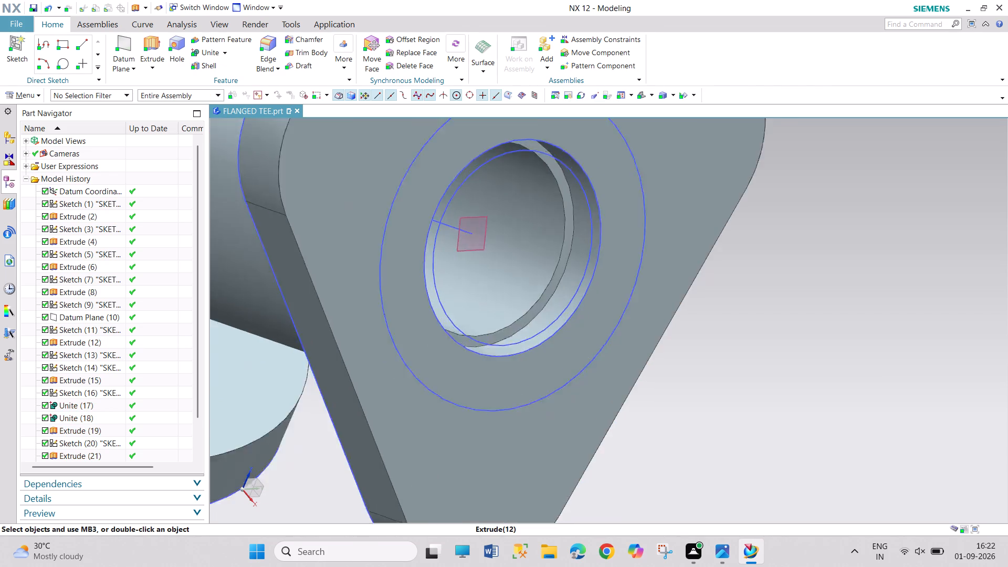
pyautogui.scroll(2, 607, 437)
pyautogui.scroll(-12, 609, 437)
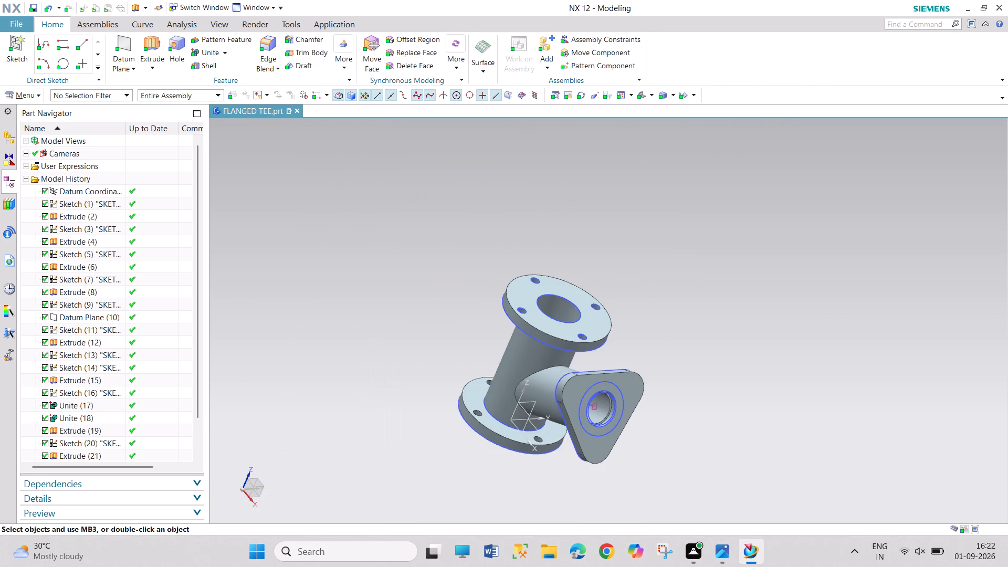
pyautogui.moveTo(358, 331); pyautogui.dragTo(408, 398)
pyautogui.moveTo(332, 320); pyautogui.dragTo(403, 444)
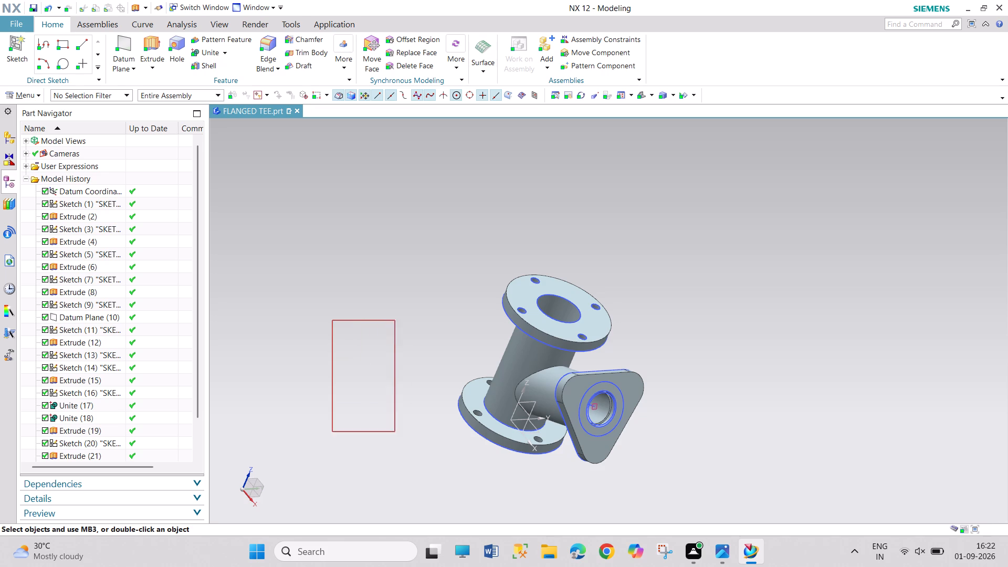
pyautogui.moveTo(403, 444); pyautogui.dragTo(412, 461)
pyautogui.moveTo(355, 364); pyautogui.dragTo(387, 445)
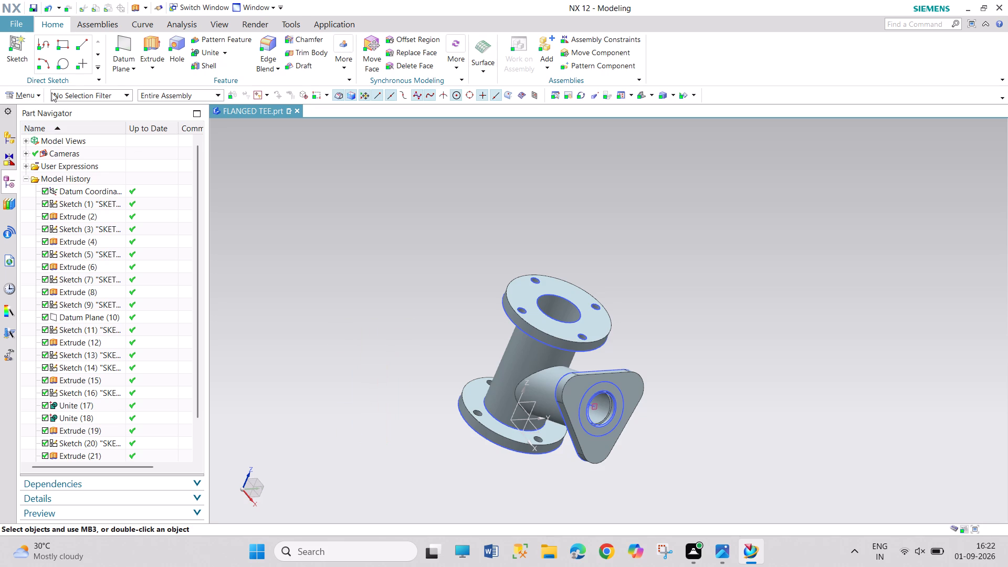
# Sketch three 10.8 mm diameter circles at the corner arc centres of the triangular flange's outer face, and finish the sketch.
pyautogui.click(28, 92)
pyautogui.click(54, 146)
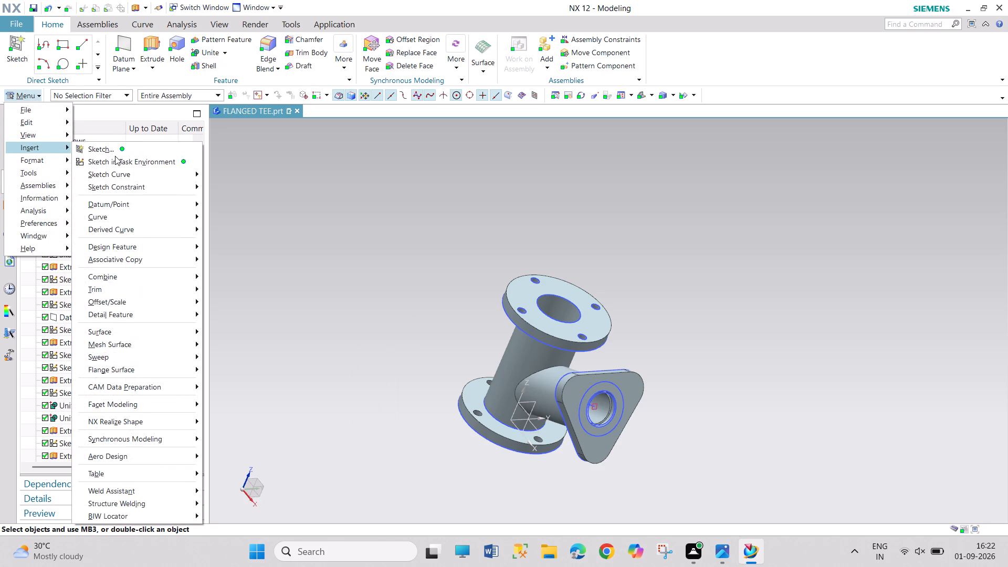
pyautogui.click(115, 156)
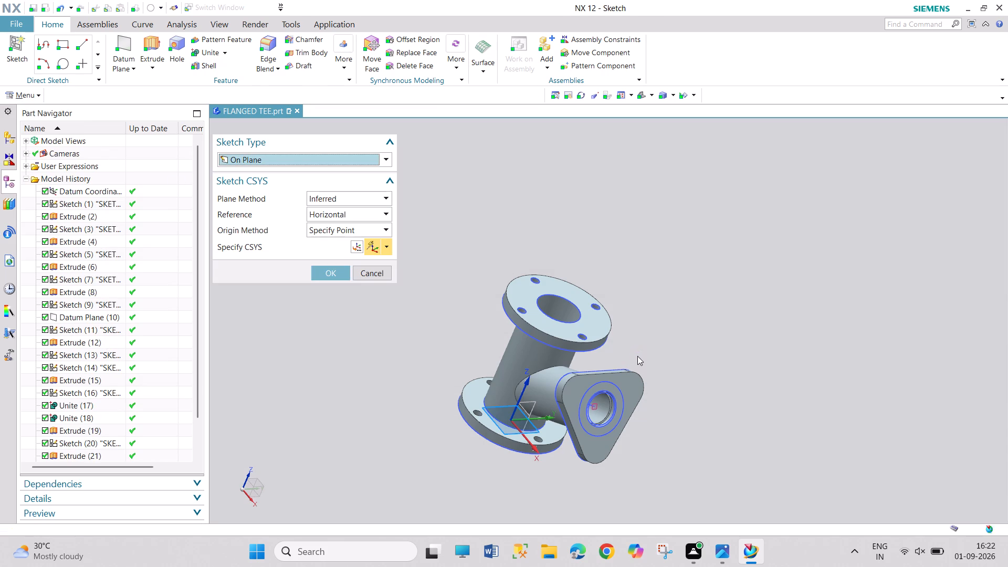
pyautogui.click(615, 446)
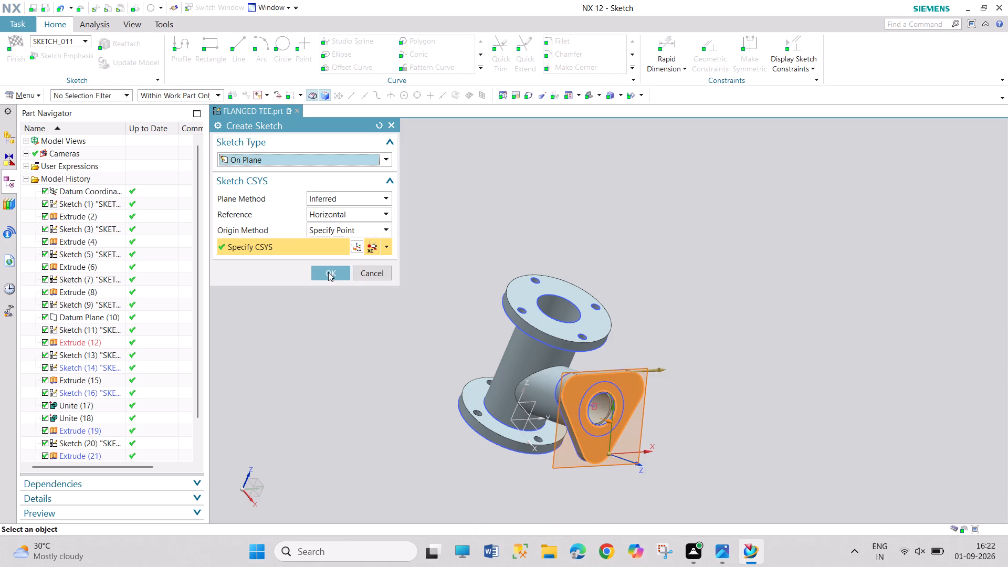
pyautogui.click(328, 271)
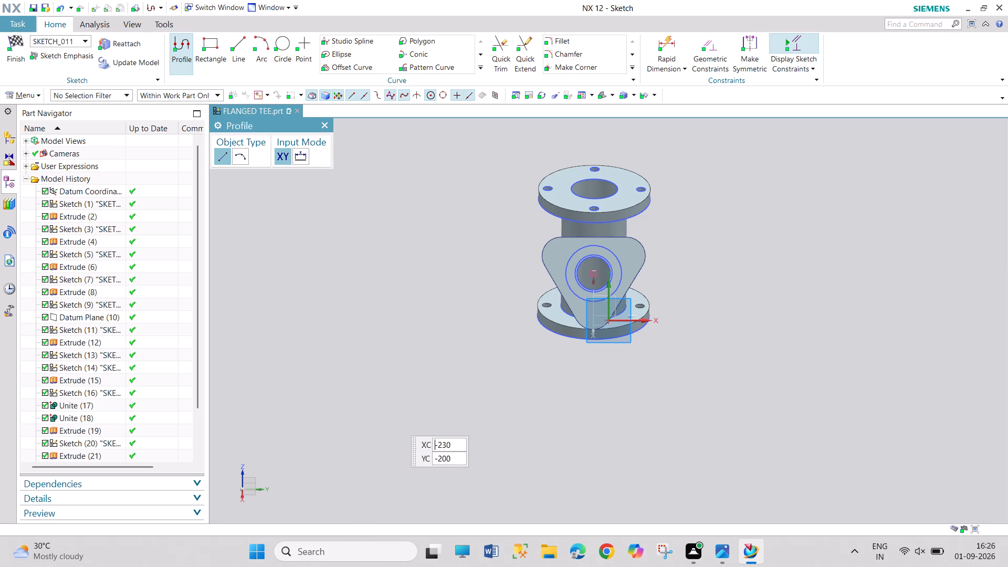
pyautogui.scroll(-1, 605, 254)
pyautogui.scroll(1, 605, 278)
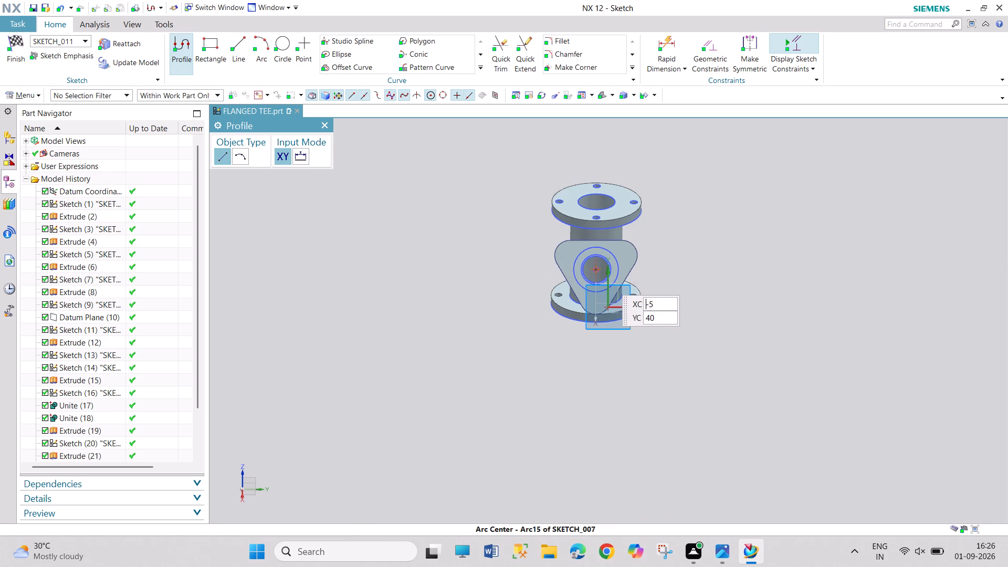
pyautogui.scroll(2, 602, 270)
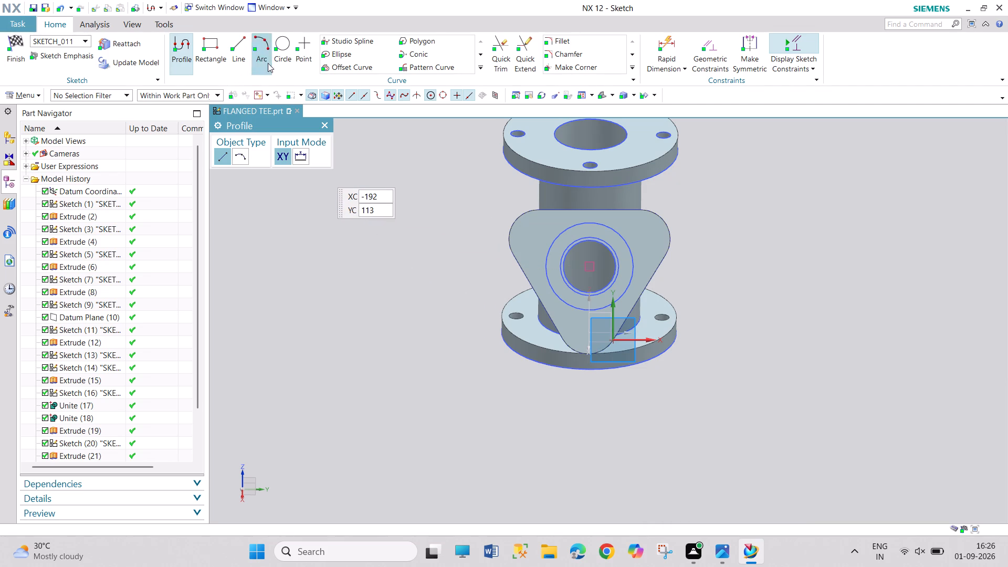
pyautogui.moveTo(276, 55); pyautogui.dragTo(281, 56)
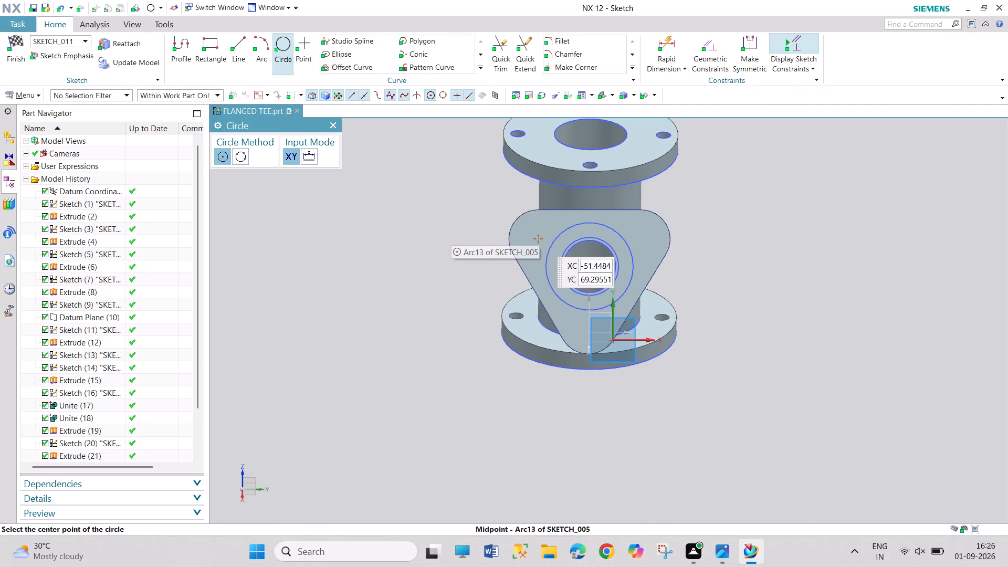
pyautogui.click(538, 240)
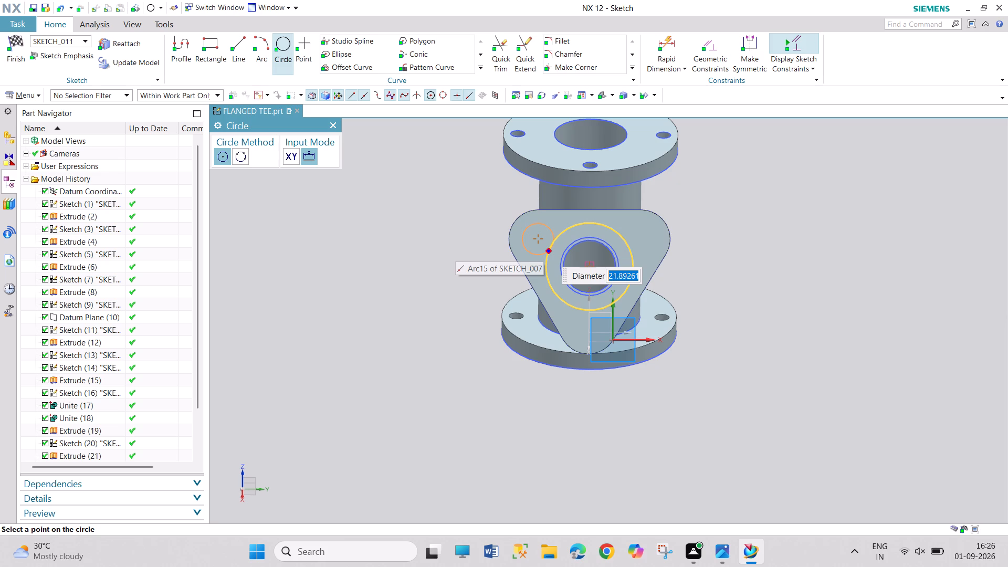
pyautogui.write('10.8')
pyautogui.press('Return')
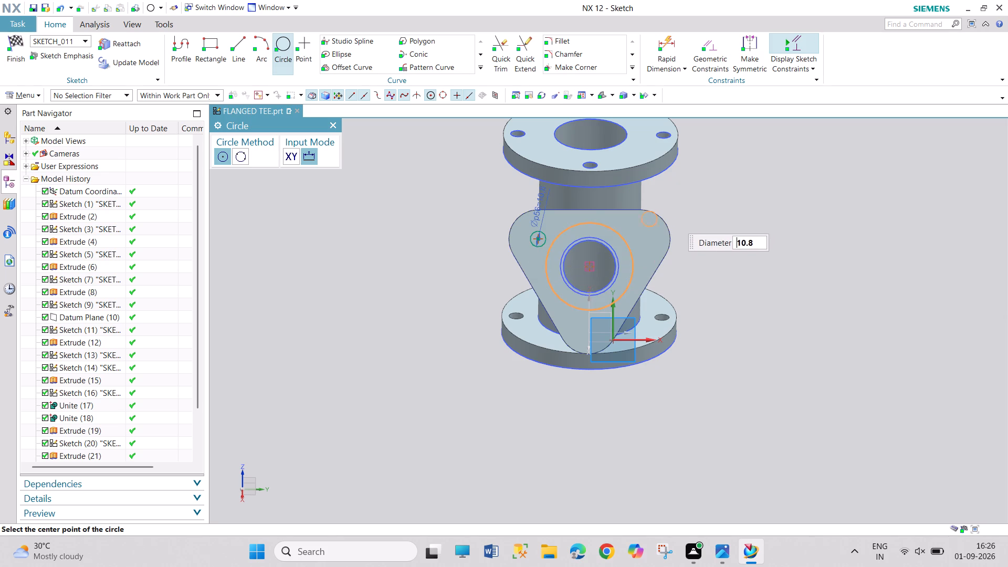
pyautogui.click(642, 240)
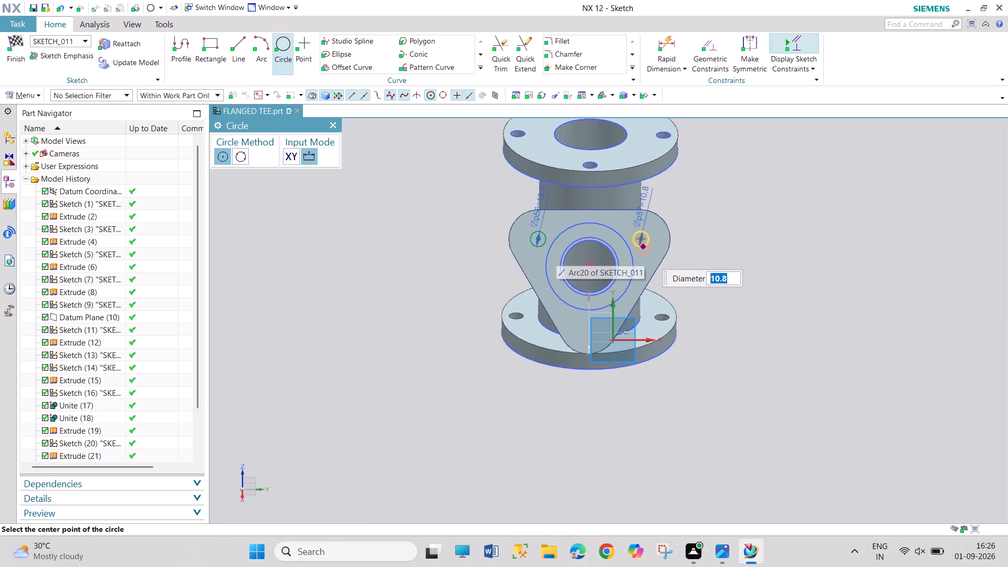
pyautogui.write('10.8')
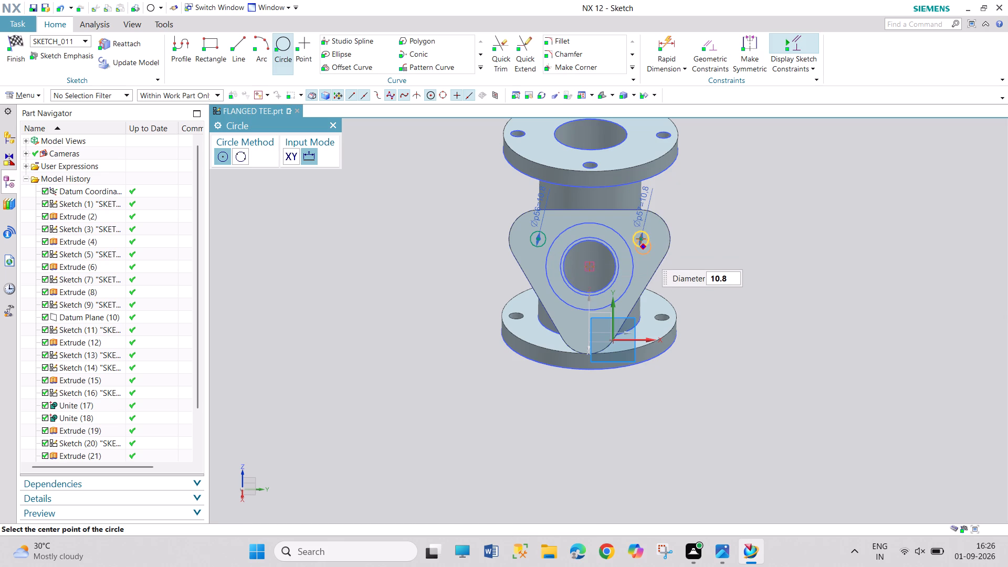
pyautogui.press('Return')
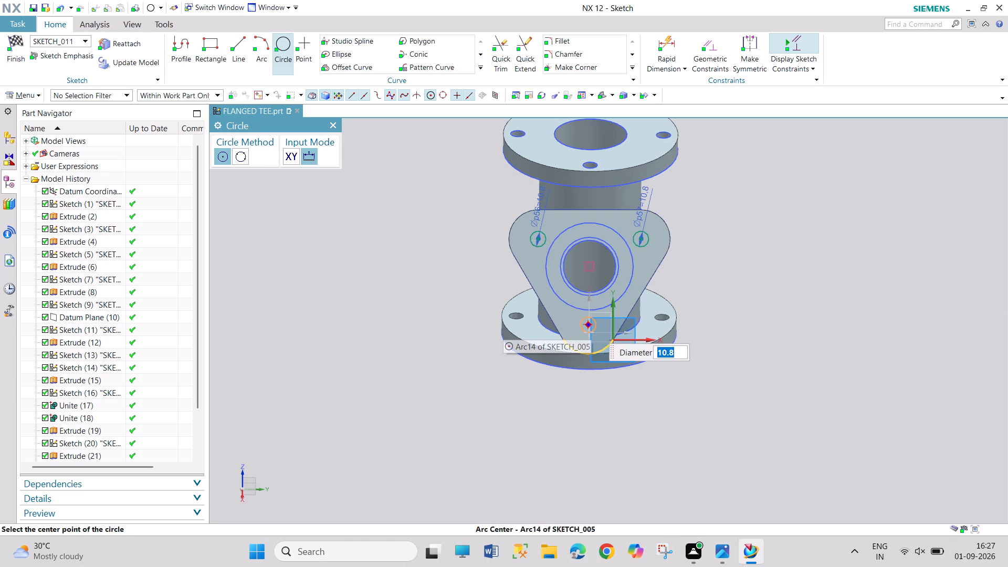
pyautogui.click(592, 326)
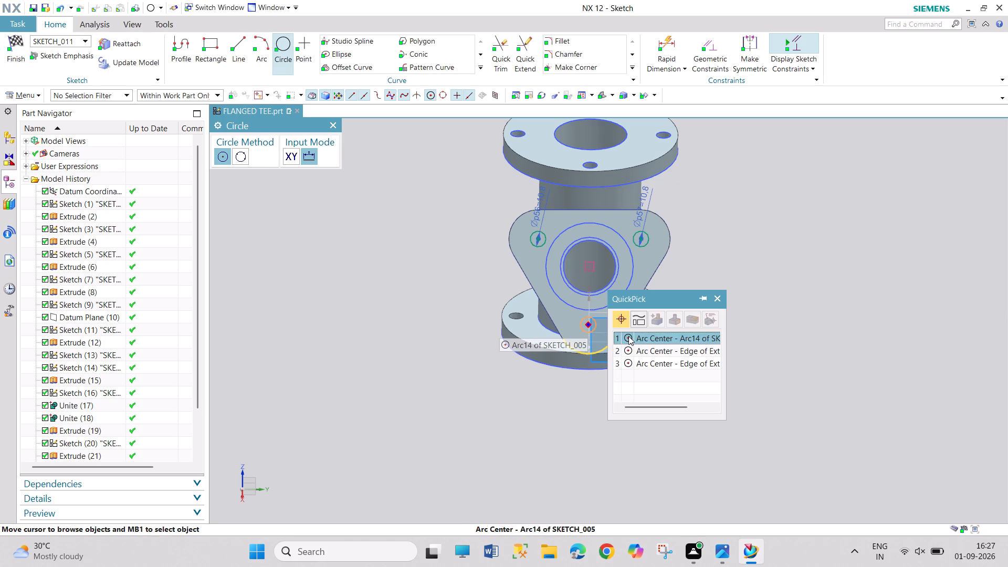
pyautogui.click(628, 336)
pyautogui.click(8, 59)
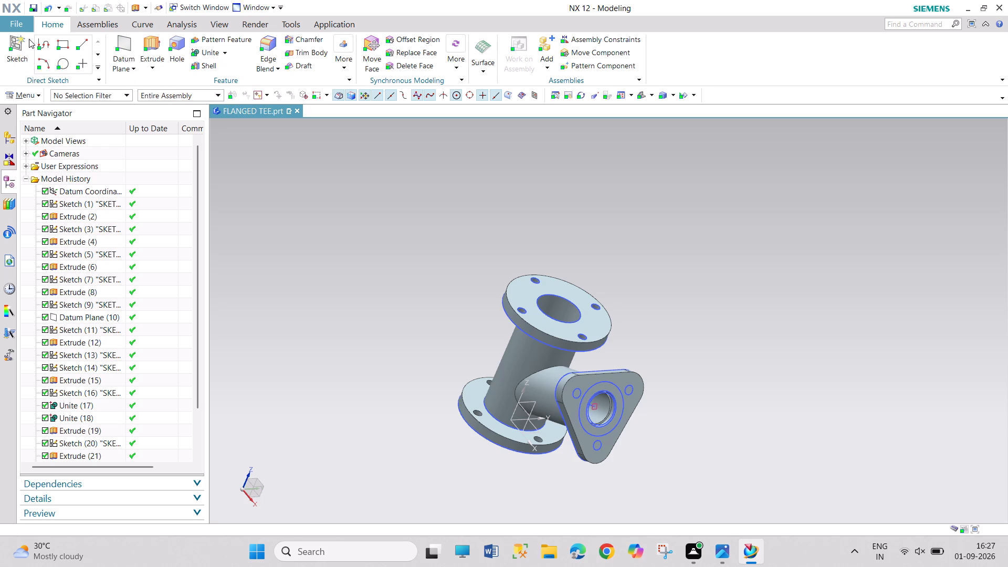
# Extrude the three 10.8 mm circles into the triangular flange with the direction reversed, Start 0, End 8 mm, Boolean Subtract.
pyautogui.click(145, 44)
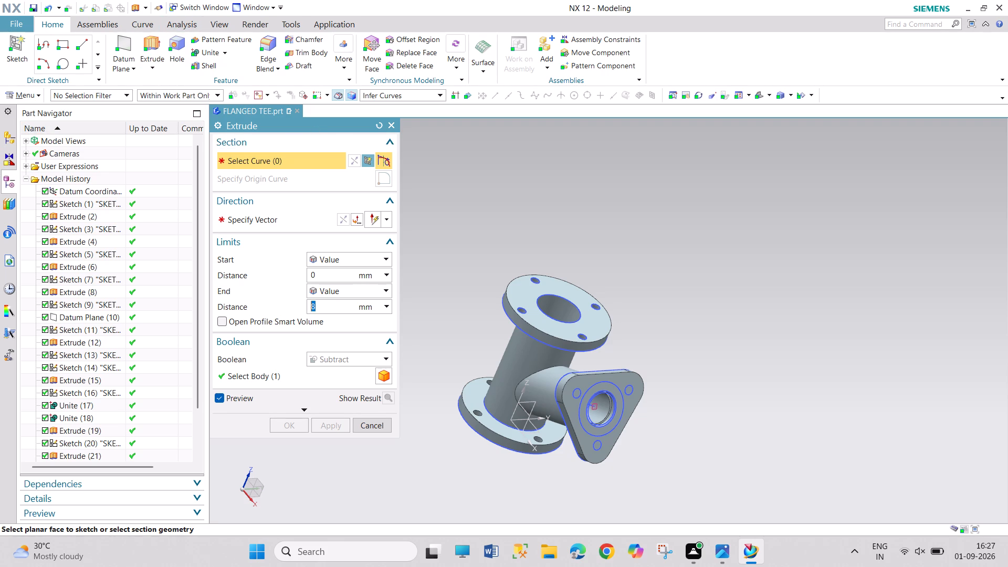
pyautogui.click(597, 449)
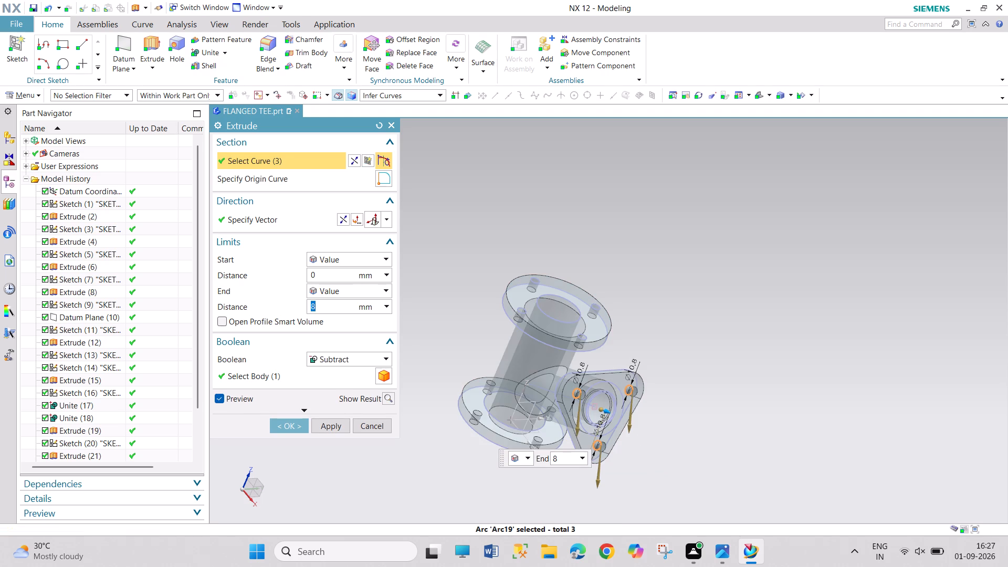
pyautogui.click(342, 224)
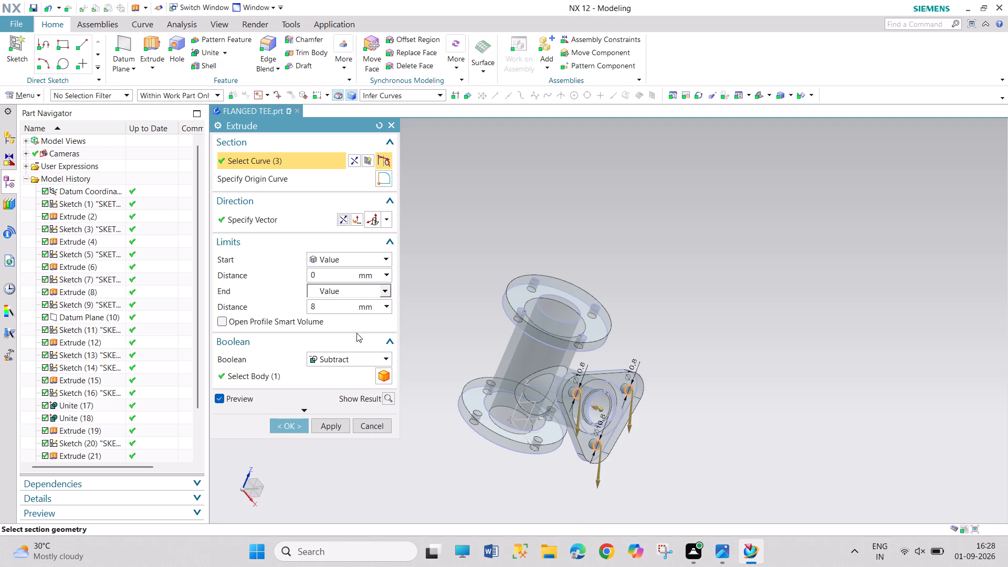
pyautogui.click(301, 427)
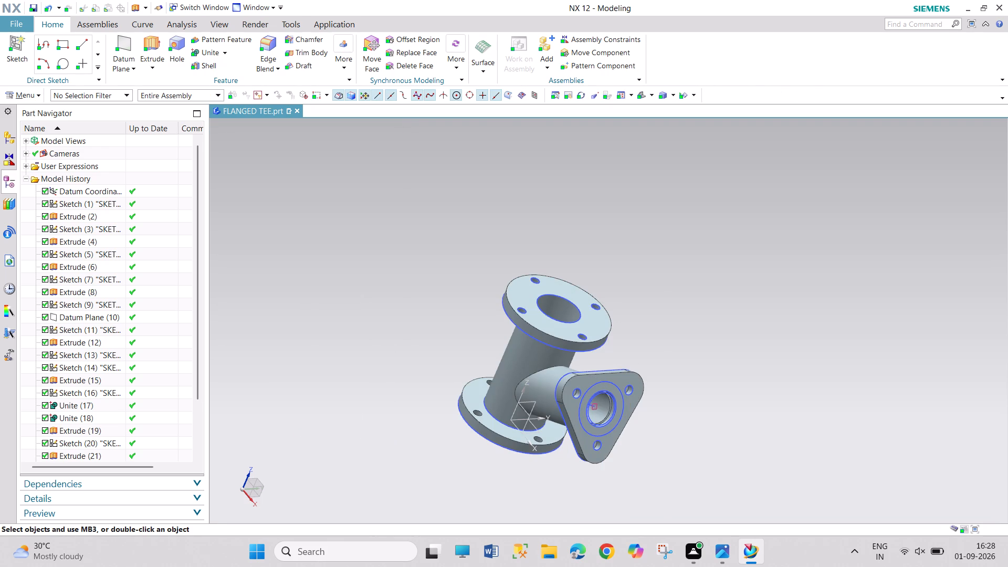
# Edit the triangular flange's bolt-hole extrude with rollback and set its End distance to 20 mm.
pyautogui.moveTo(498, 459); pyautogui.dragTo(479, 442, button='middle')
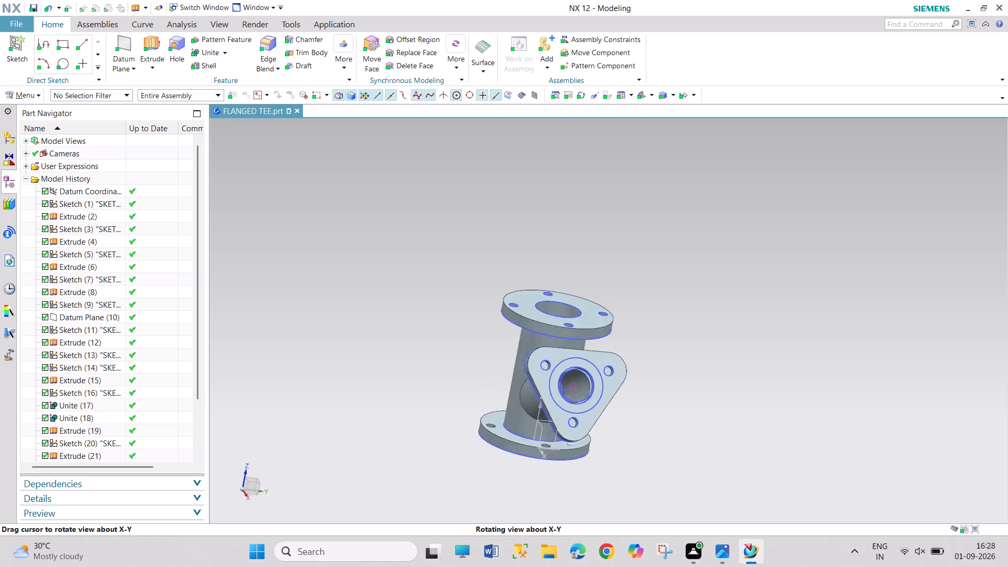
pyautogui.moveTo(479, 442); pyautogui.dragTo(584, 392, button='middle')
pyautogui.scroll(1, 539, 405)
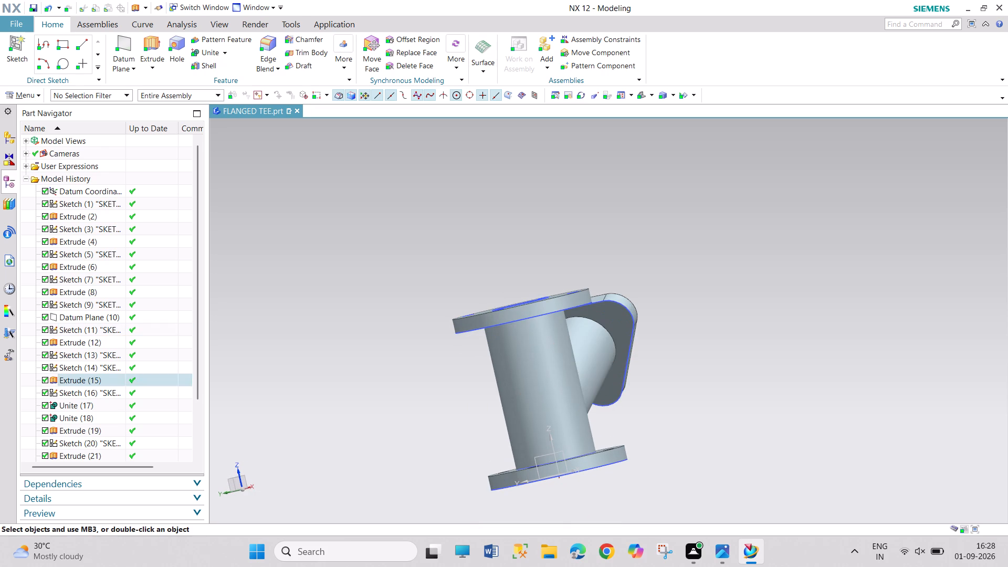
pyautogui.scroll(-3, 100, 433)
pyautogui.rightClick(103, 445)
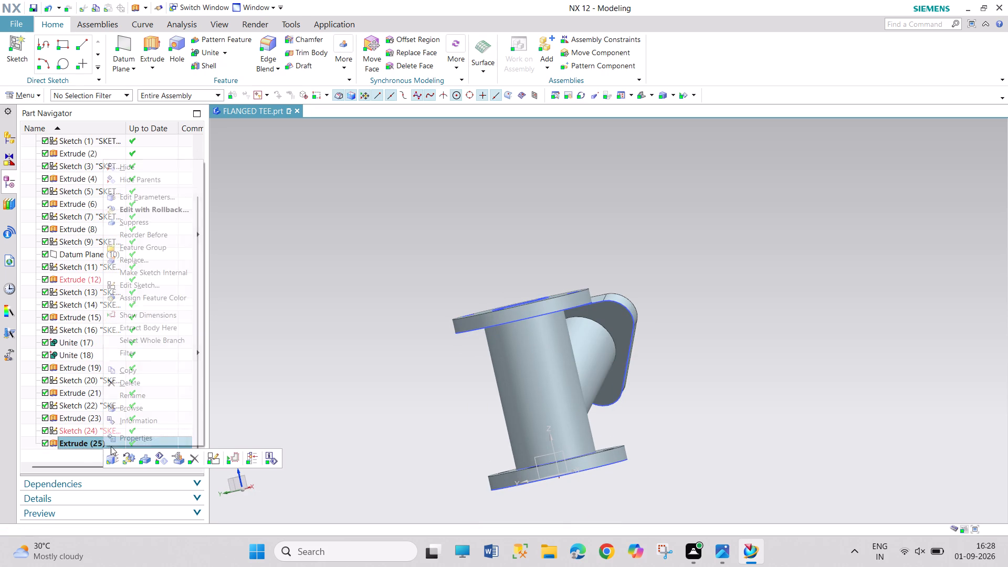
pyautogui.click(172, 212)
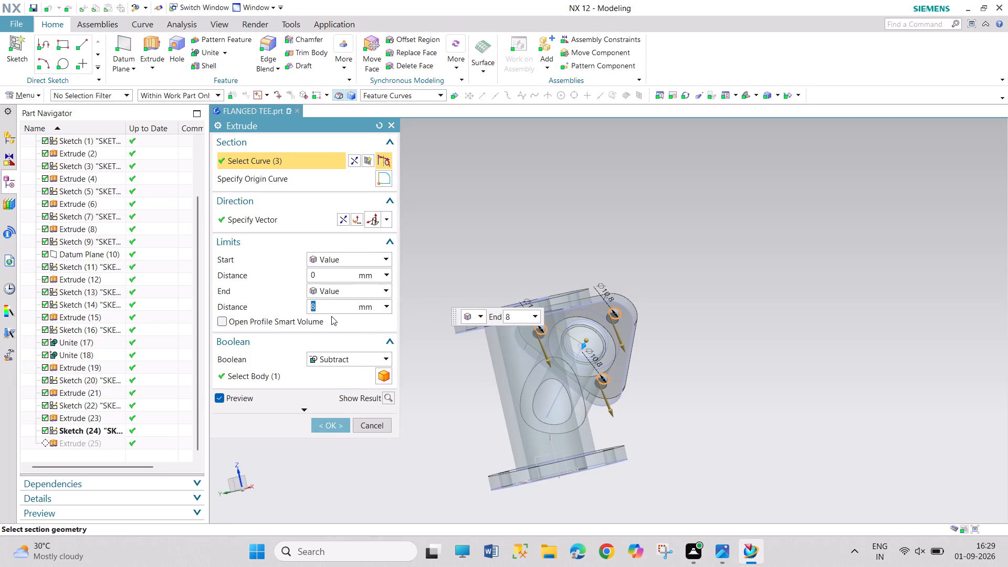
pyautogui.write('20')
pyautogui.press('Return')
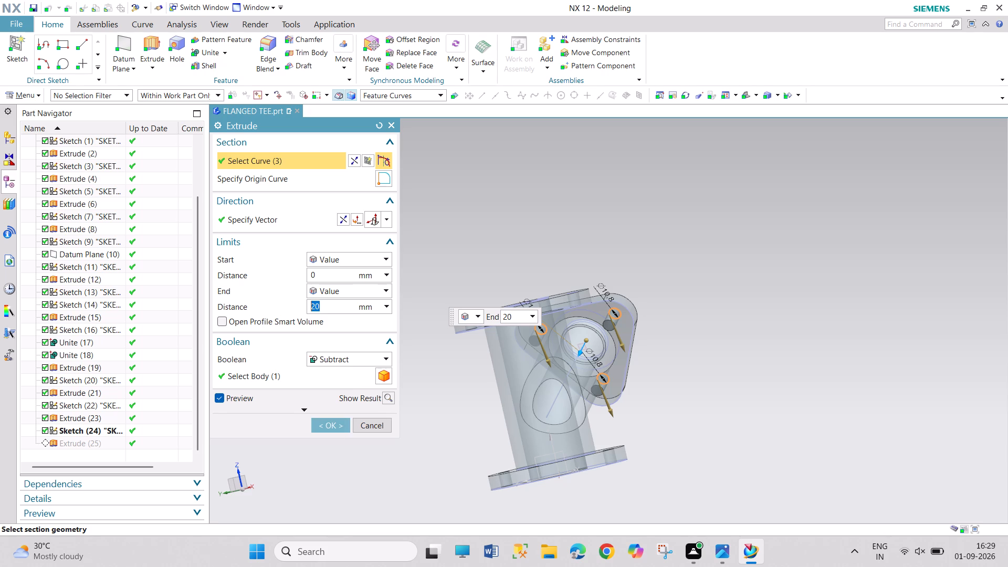
pyautogui.click(331, 423)
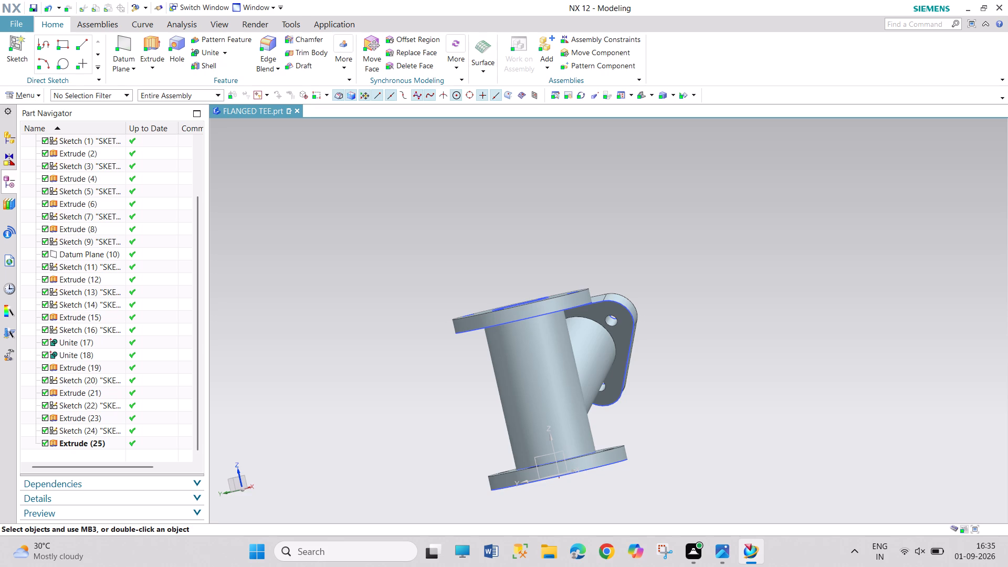
# Save the flanged tee part file.
pyautogui.hotkey('ctrl', 's')
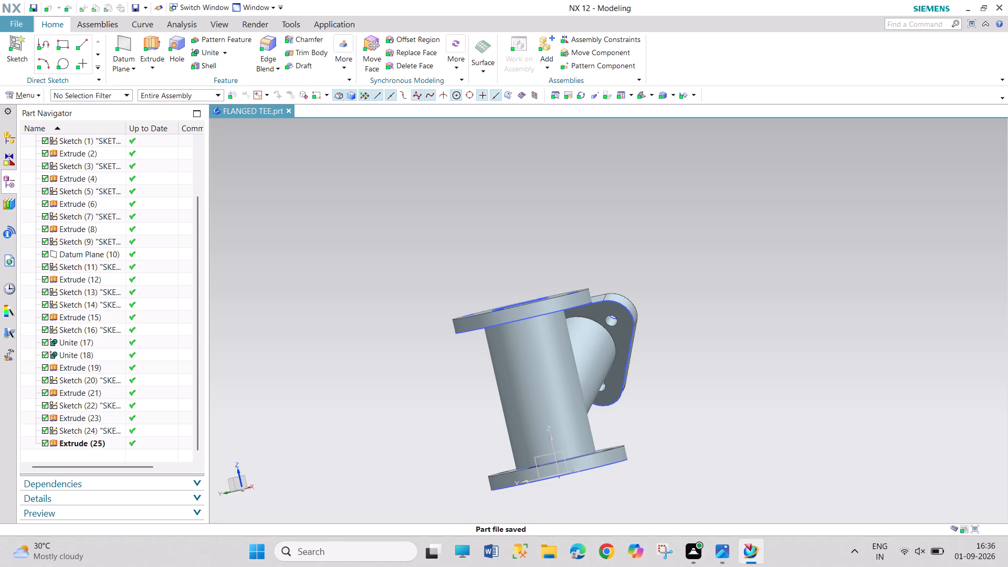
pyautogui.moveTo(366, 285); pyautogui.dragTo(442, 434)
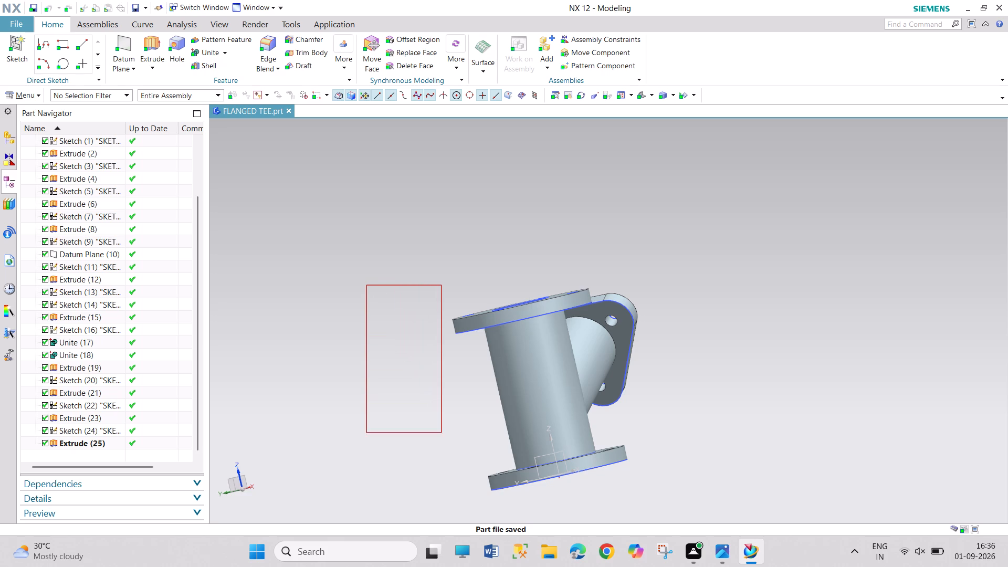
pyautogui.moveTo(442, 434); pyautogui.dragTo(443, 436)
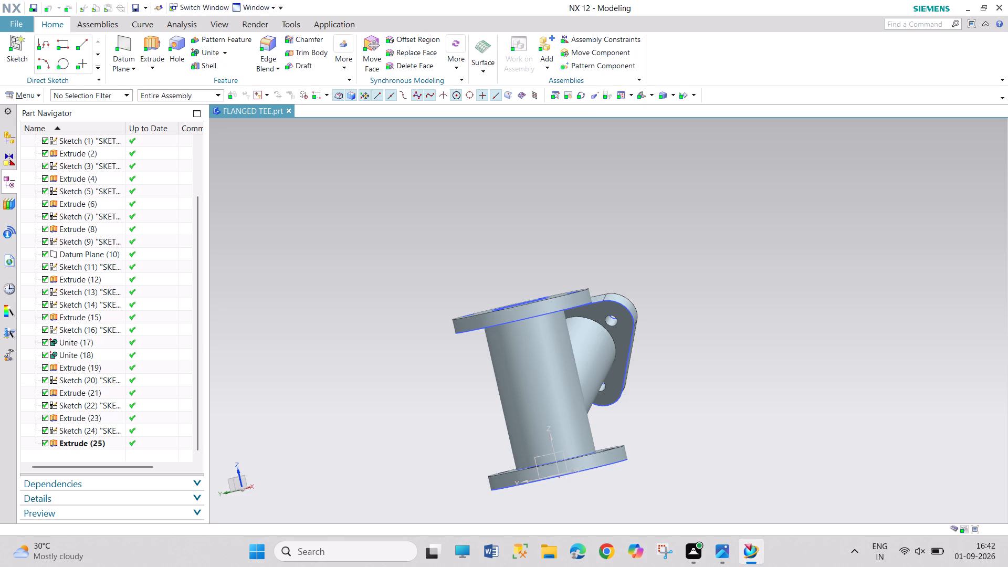
# Examine the flanged tee from several angles, with close-ups of the triangular flange's bolt holes and stepped bore.
pyautogui.moveTo(493, 414); pyautogui.dragTo(412, 388, button='middle')
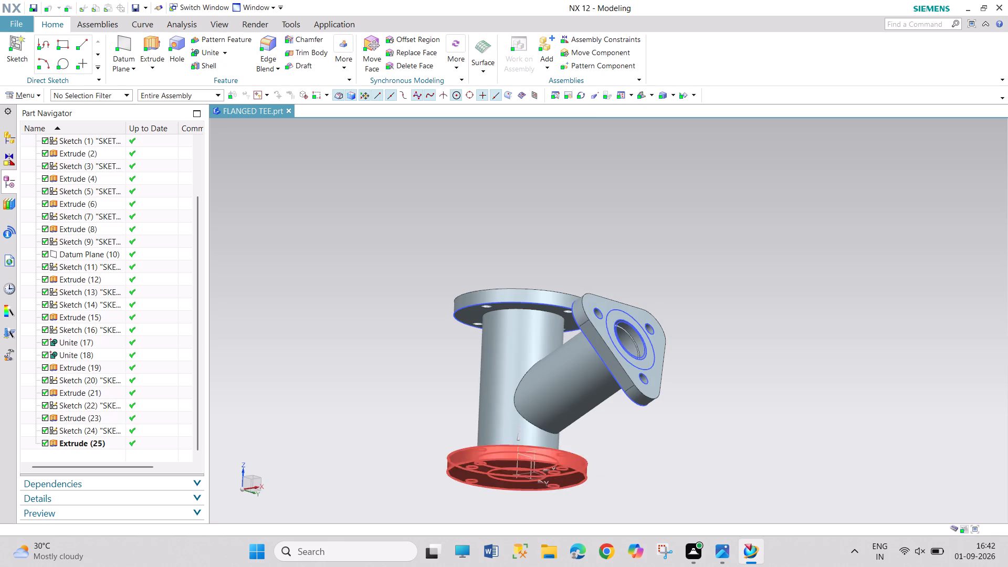
pyautogui.moveTo(596, 257); pyautogui.dragTo(561, 305, button='middle')
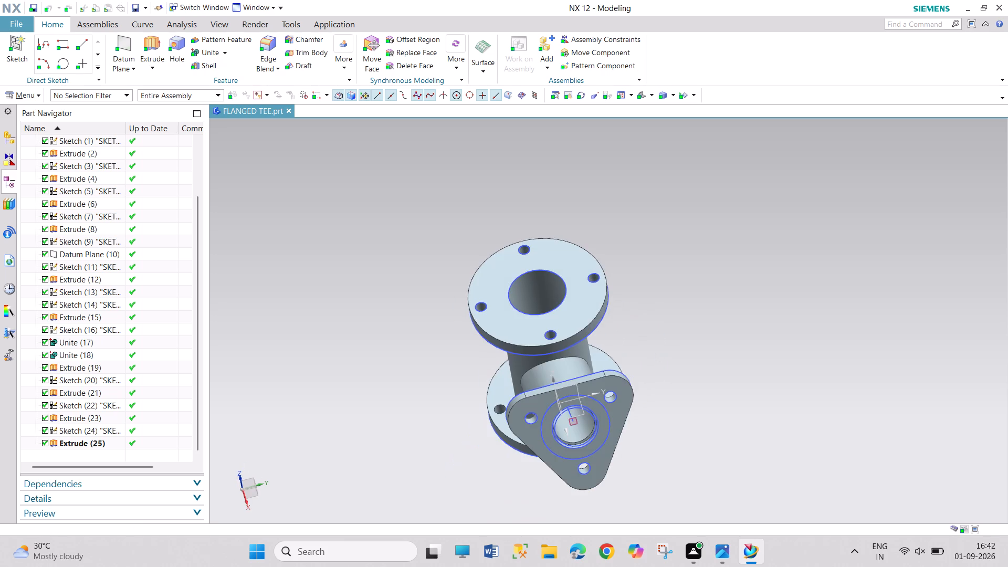
pyautogui.scroll(-3, 542, 438)
pyautogui.scroll(6, 548, 438)
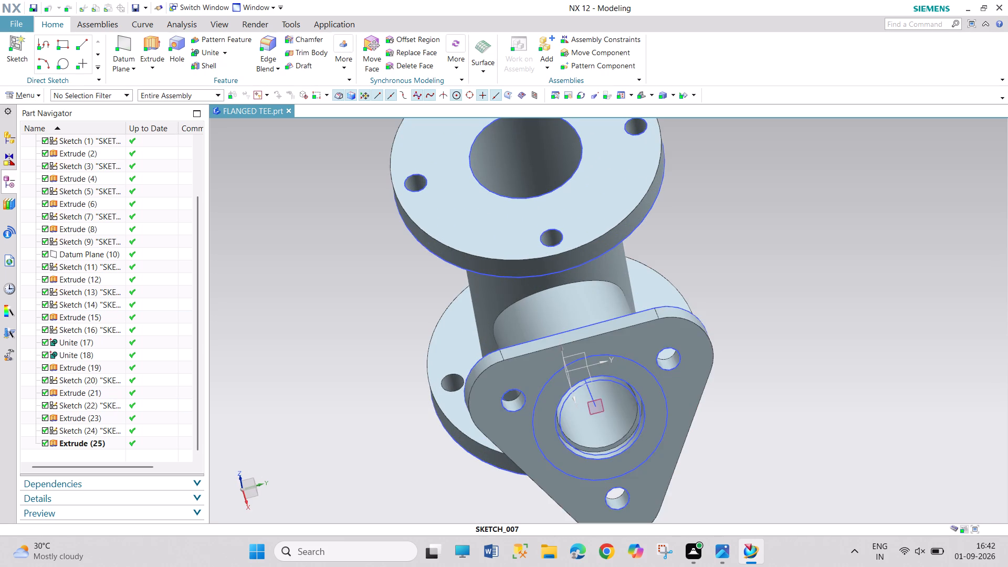
pyautogui.scroll(3, 544, 465)
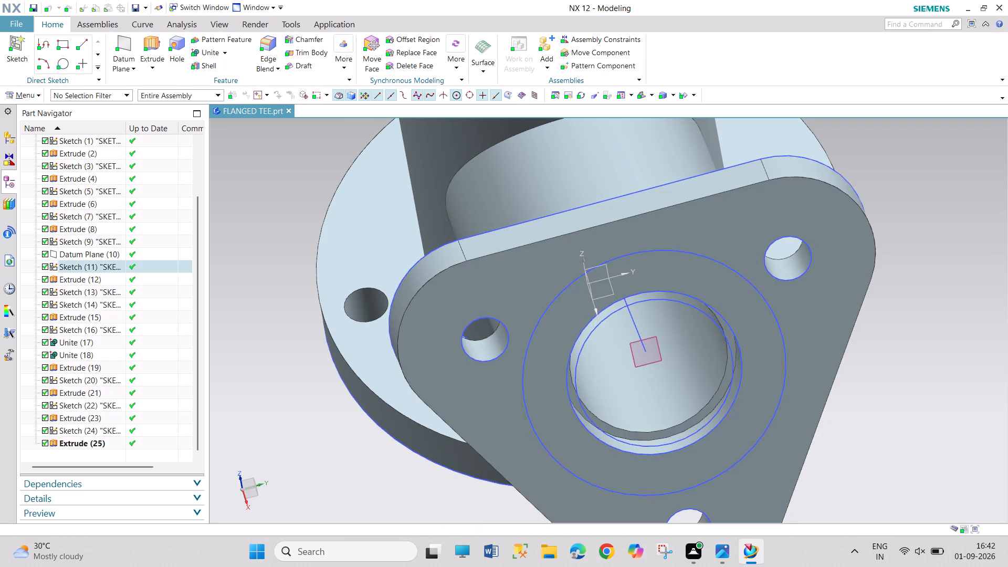
pyautogui.moveTo(499, 456); pyautogui.dragTo(497, 434, button='middle')
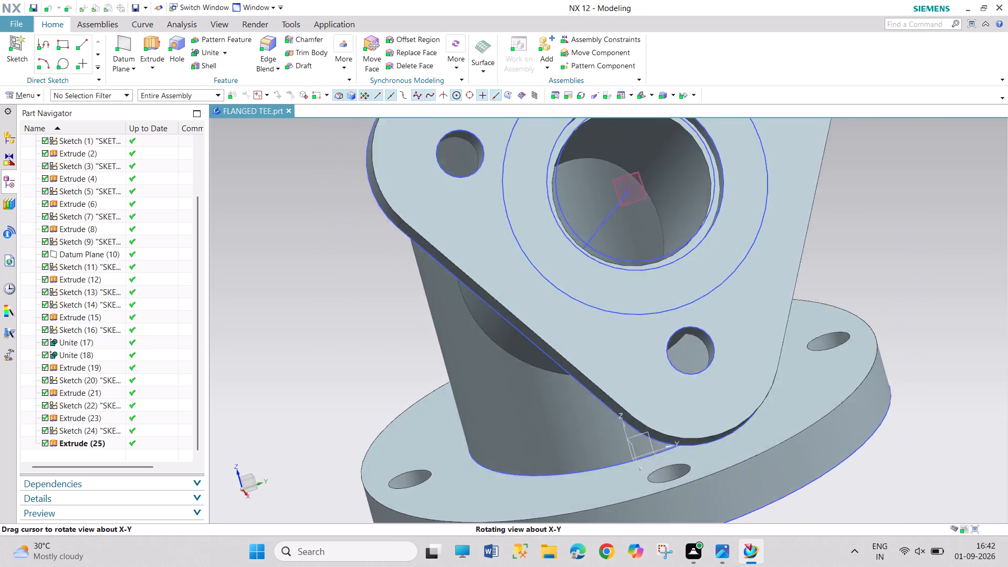
pyautogui.moveTo(497, 434); pyautogui.dragTo(499, 443, button='middle')
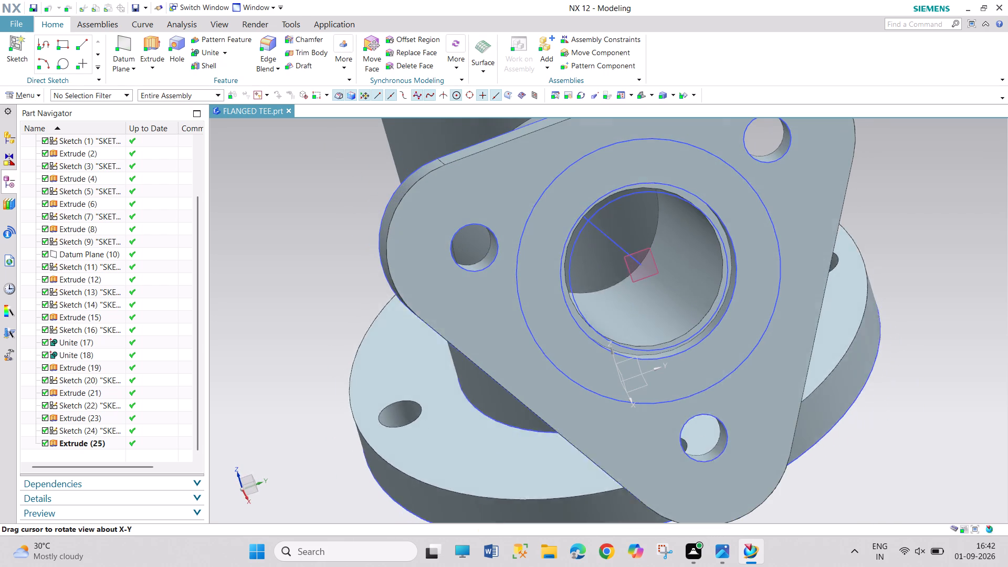
pyautogui.scroll(1, 486, 433)
pyautogui.moveTo(486, 433); pyautogui.dragTo(475, 413, button='middle')
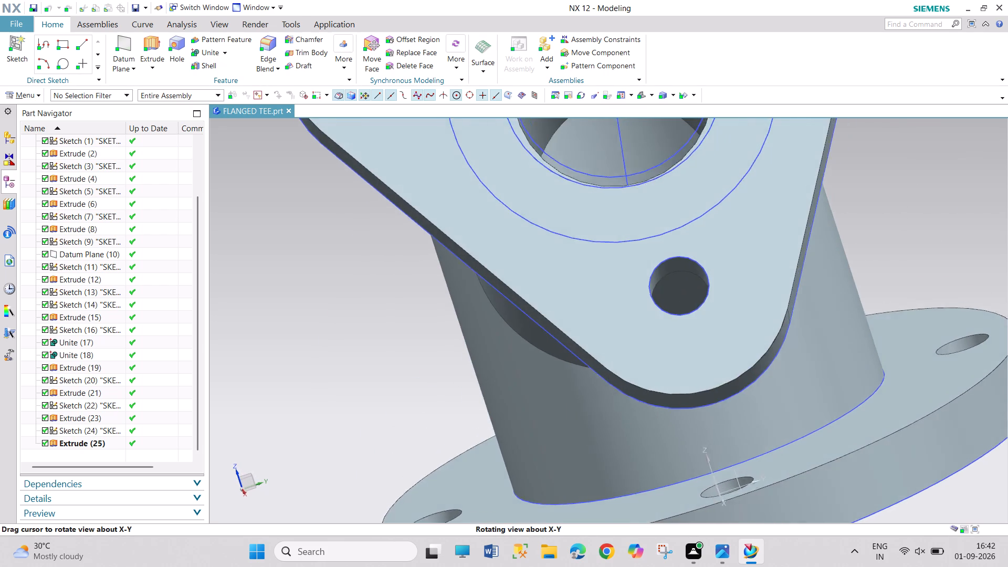
pyautogui.moveTo(475, 413); pyautogui.dragTo(493, 440, button='middle')
pyautogui.scroll(1, 472, 411)
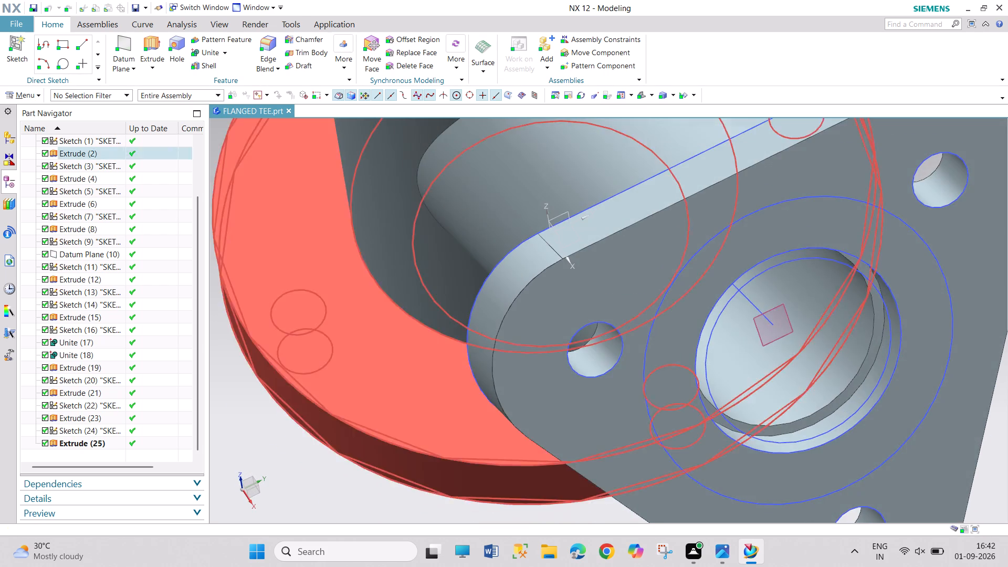
# Examine the whole flanged tee and its triangular flange at different zooms, finishing in the standard trimetric view.
pyautogui.scroll(3, 490, 432)
pyautogui.scroll(-14, 489, 430)
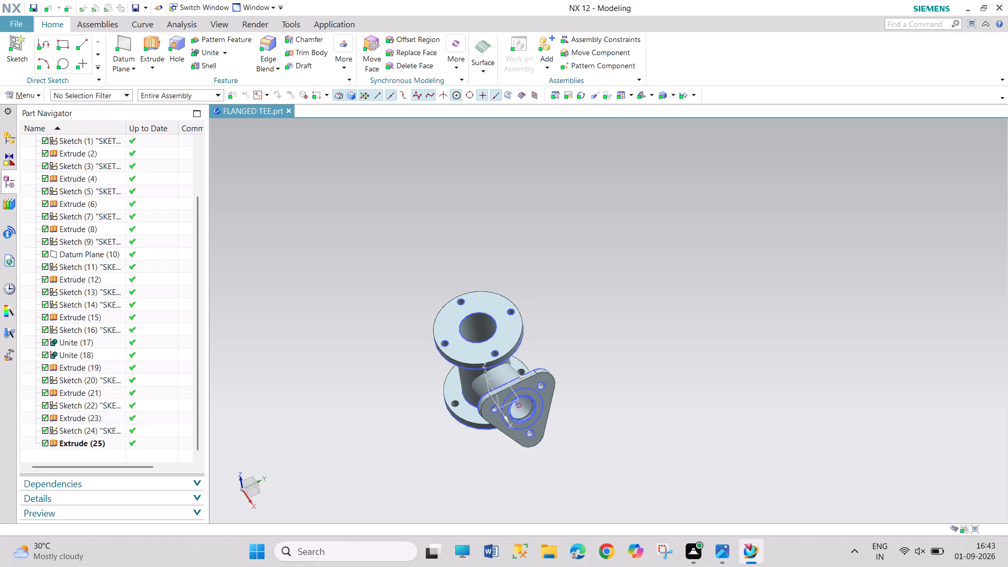
pyautogui.scroll(-3, 526, 455)
pyautogui.scroll(2, 526, 455)
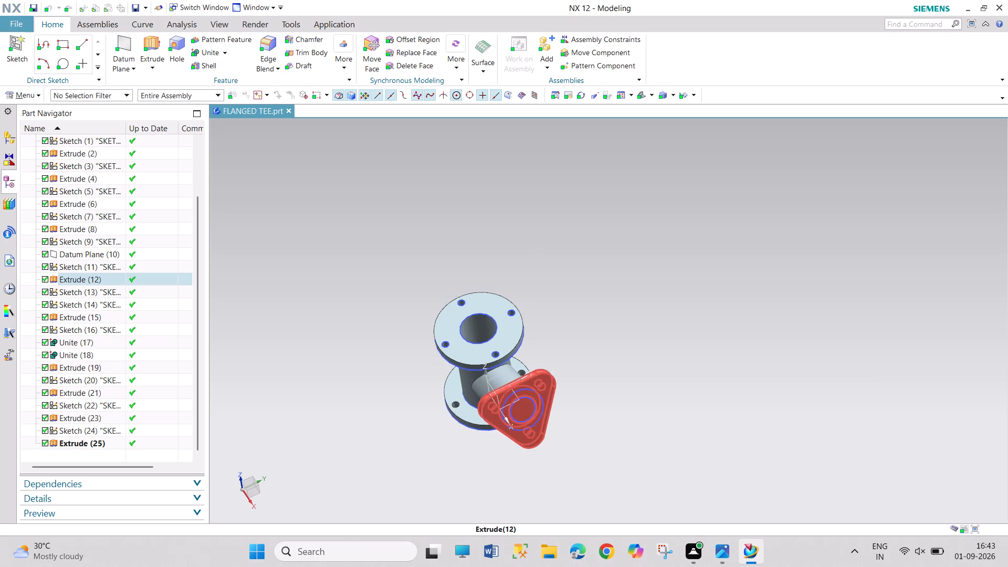
pyautogui.scroll(4, 522, 449)
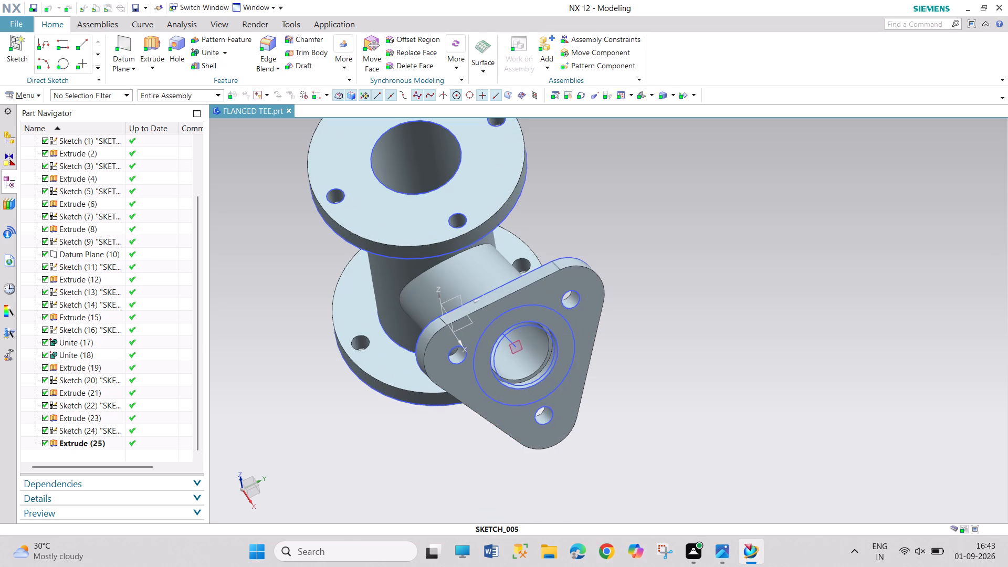
pyautogui.rightClick(517, 400)
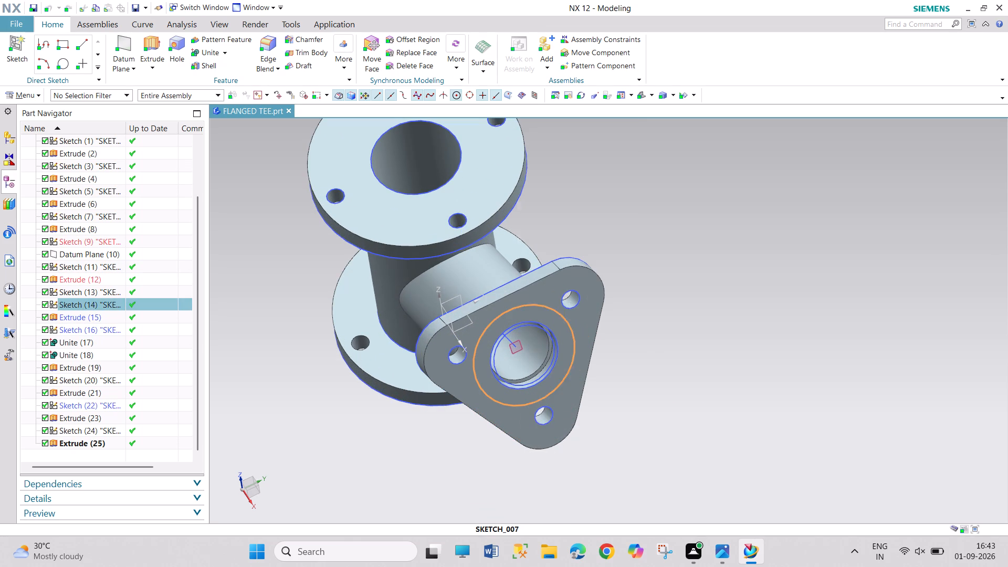
pyautogui.click(274, 341)
pyautogui.moveTo(277, 340); pyautogui.dragTo(325, 400)
pyautogui.moveTo(305, 352); pyautogui.dragTo(333, 409)
pyautogui.moveTo(291, 352); pyautogui.dragTo(316, 403)
pyautogui.moveTo(278, 350); pyautogui.dragTo(306, 393)
pyautogui.moveTo(296, 370); pyautogui.dragTo(308, 390)
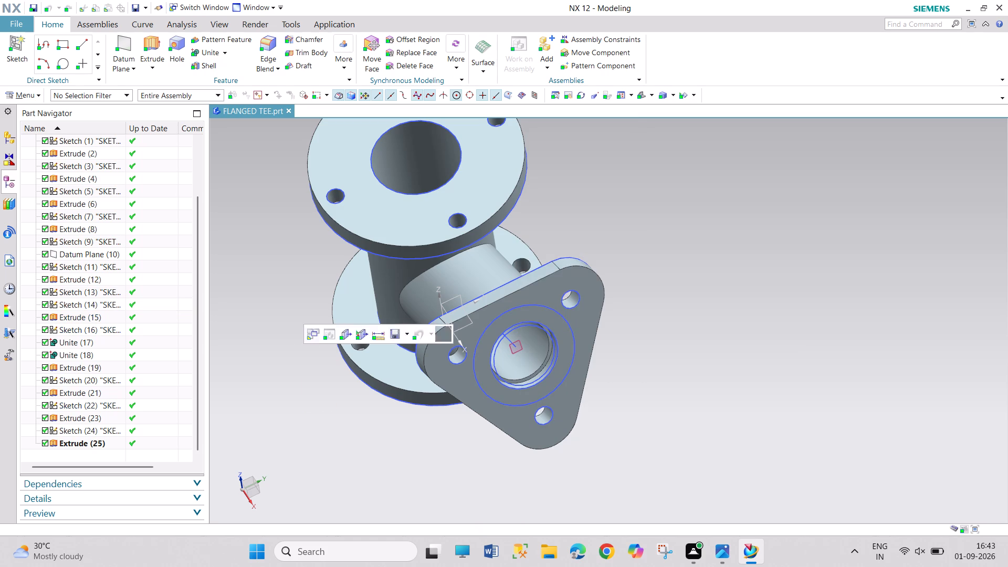
pyautogui.click(639, 99)
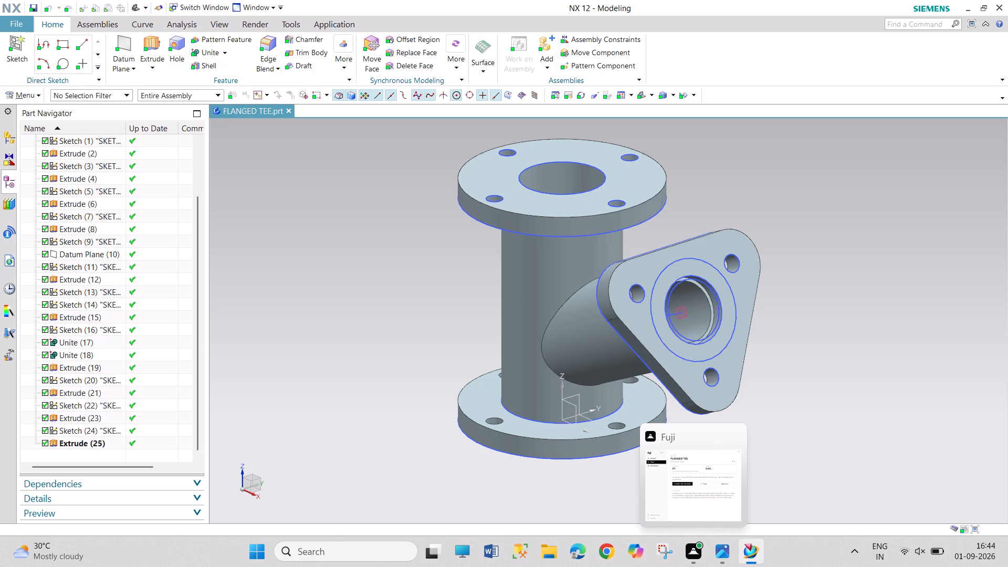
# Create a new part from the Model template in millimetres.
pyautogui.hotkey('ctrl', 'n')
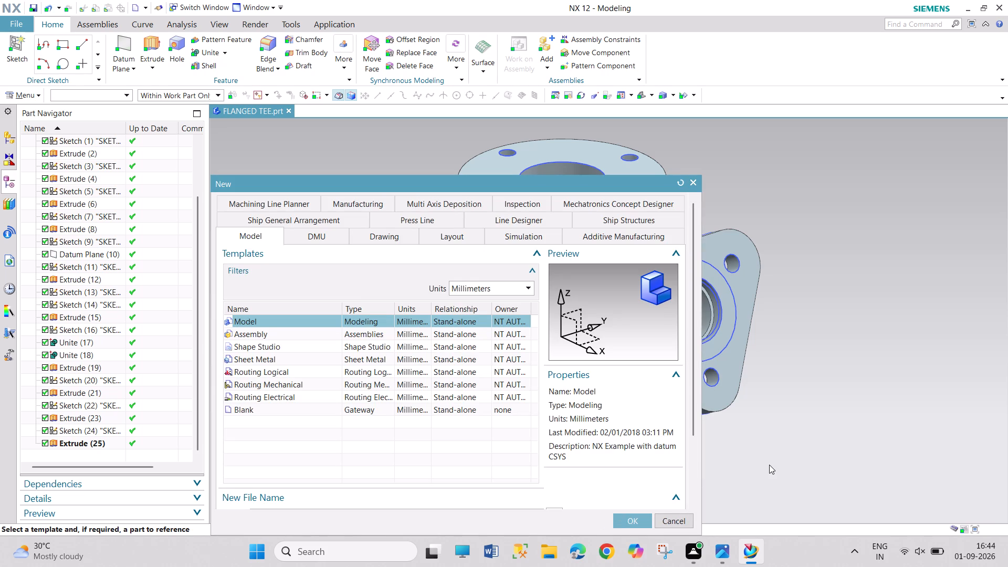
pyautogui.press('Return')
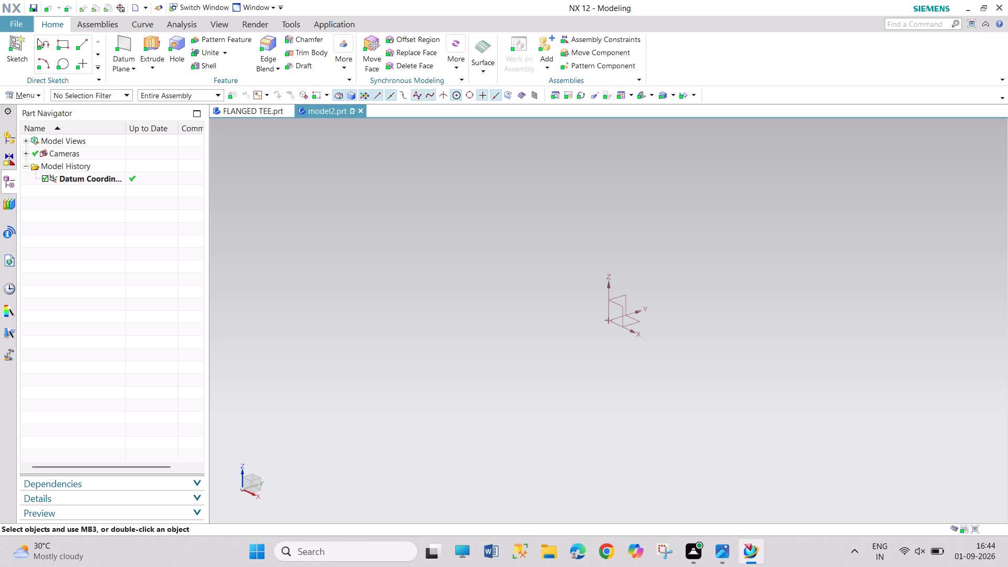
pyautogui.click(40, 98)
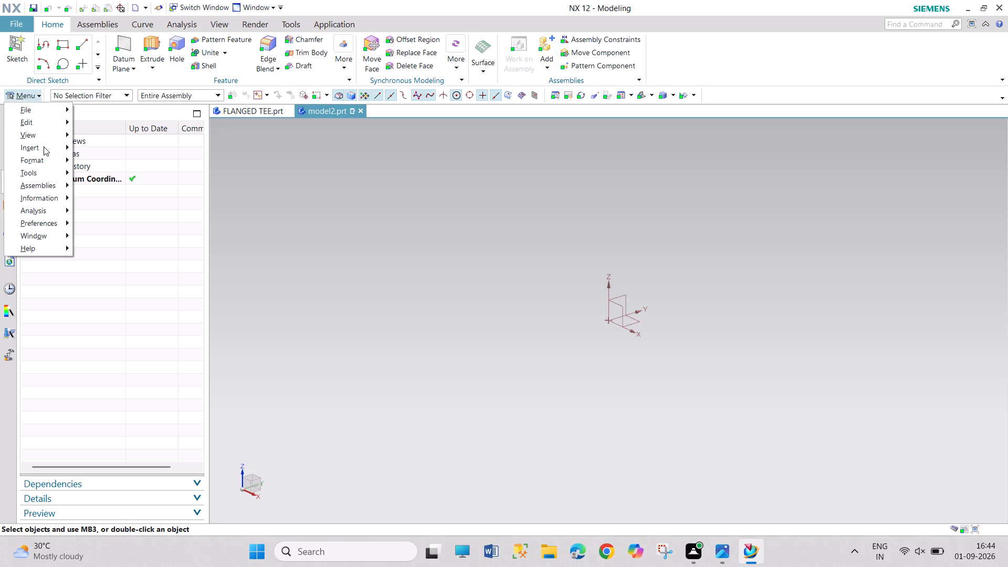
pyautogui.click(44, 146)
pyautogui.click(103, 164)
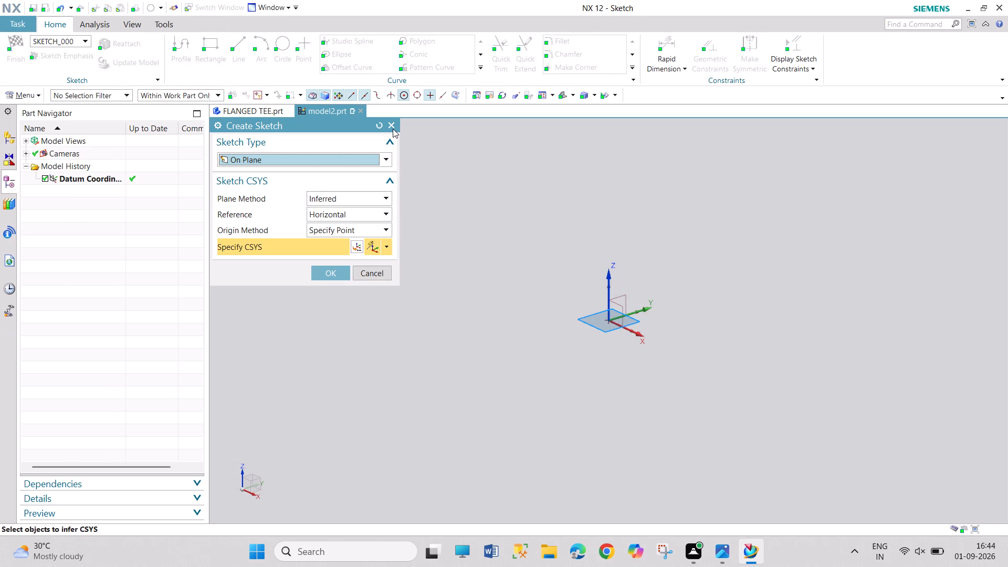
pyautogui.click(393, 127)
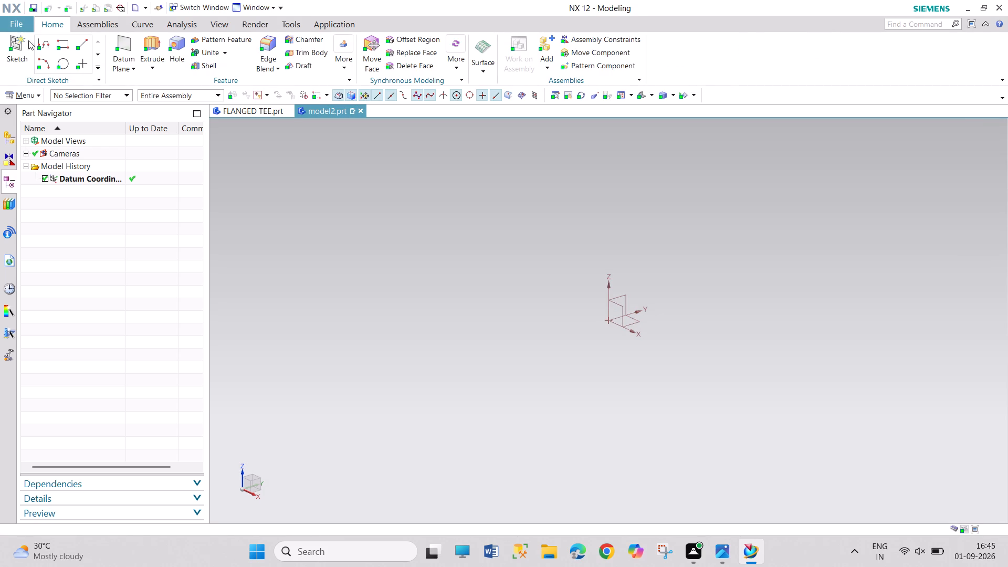
# Switch back to the flanged tee part.
pyautogui.click(238, 113)
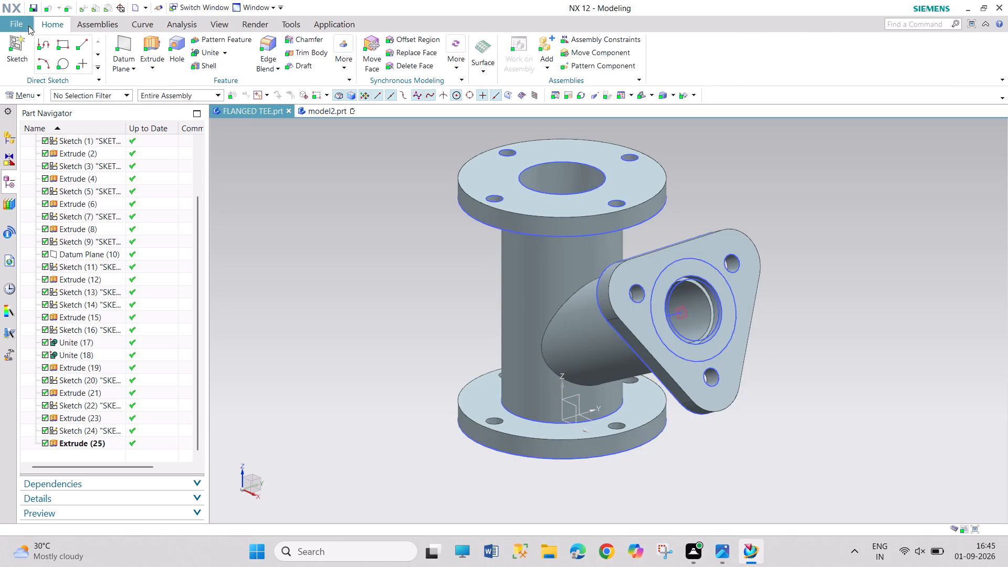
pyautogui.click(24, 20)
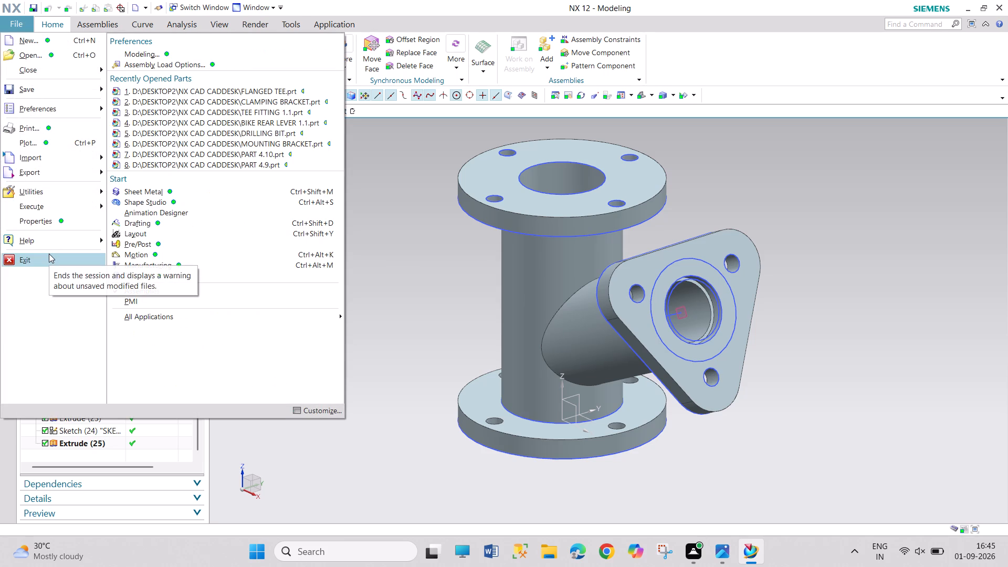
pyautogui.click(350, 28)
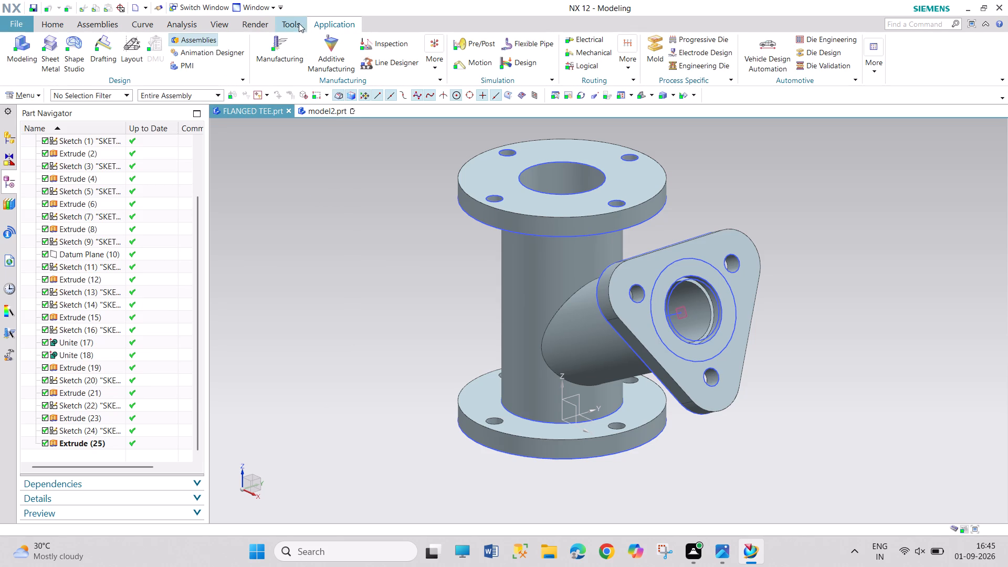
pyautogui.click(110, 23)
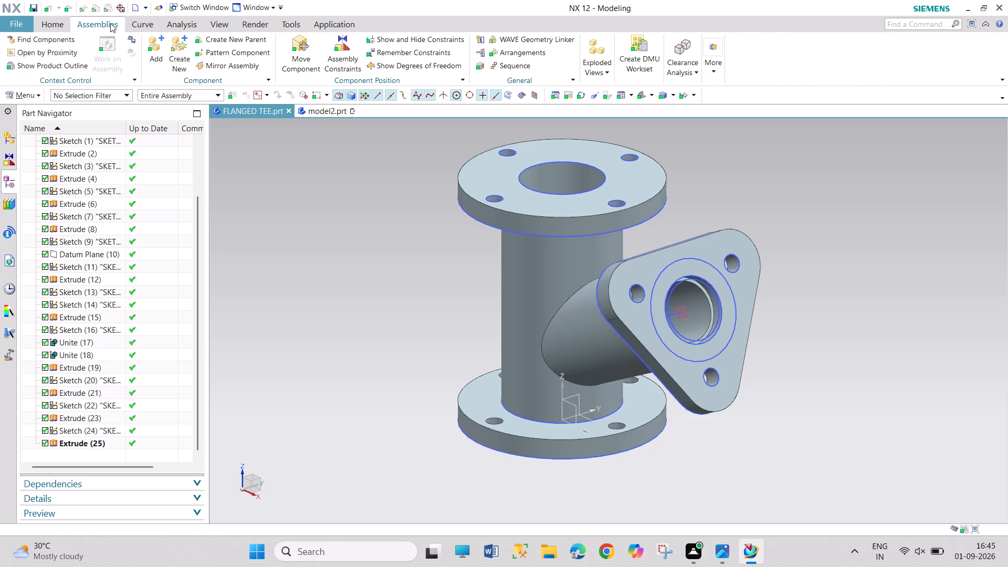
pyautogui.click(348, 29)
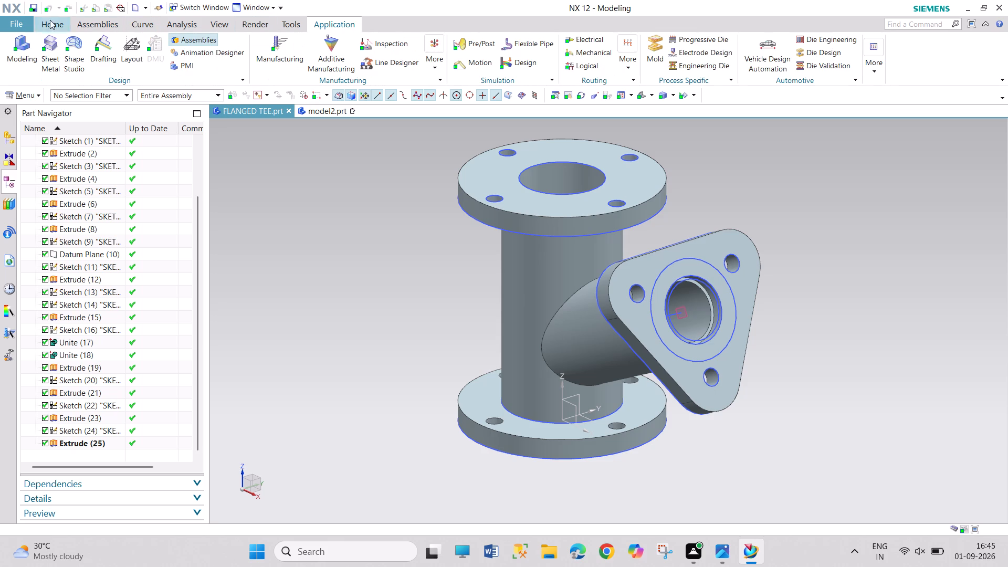
# Exit NX without saving the new empty part.
pyautogui.click(23, 23)
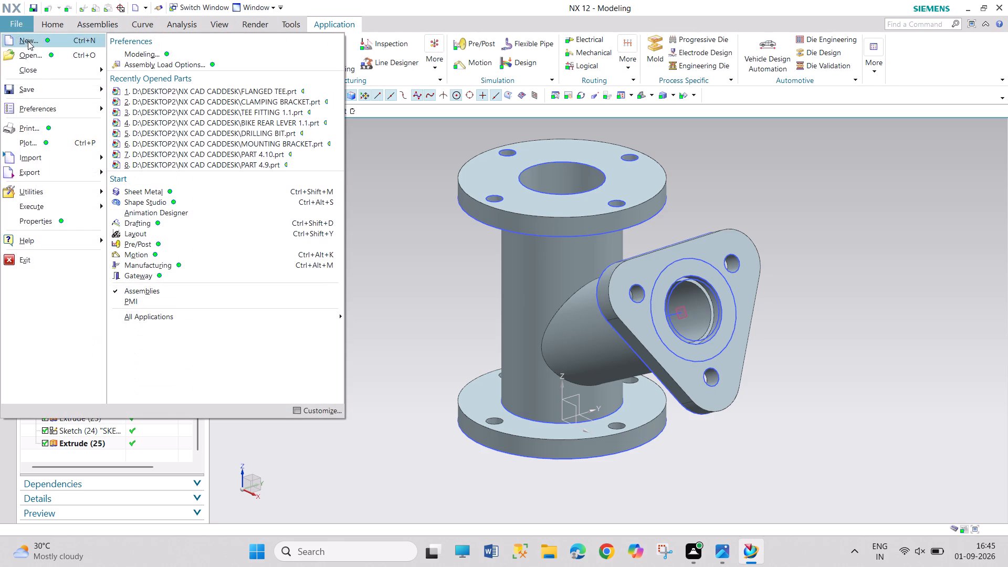
pyautogui.click(46, 260)
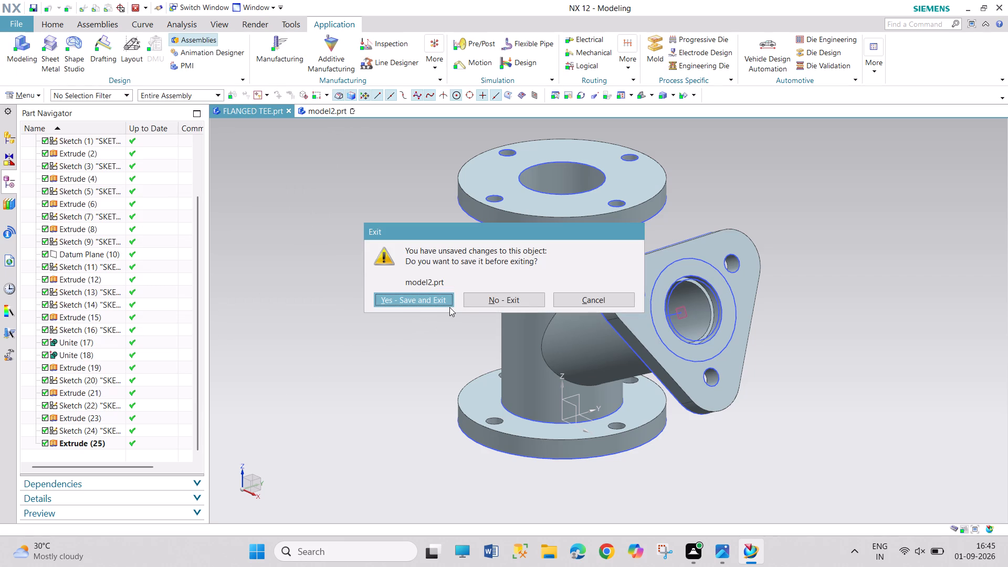
pyautogui.click(479, 305)
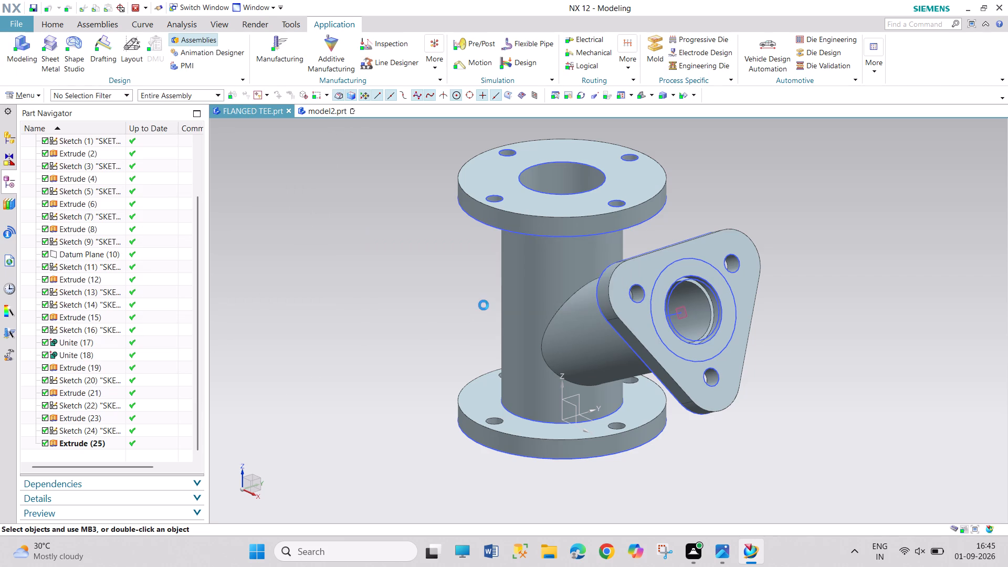
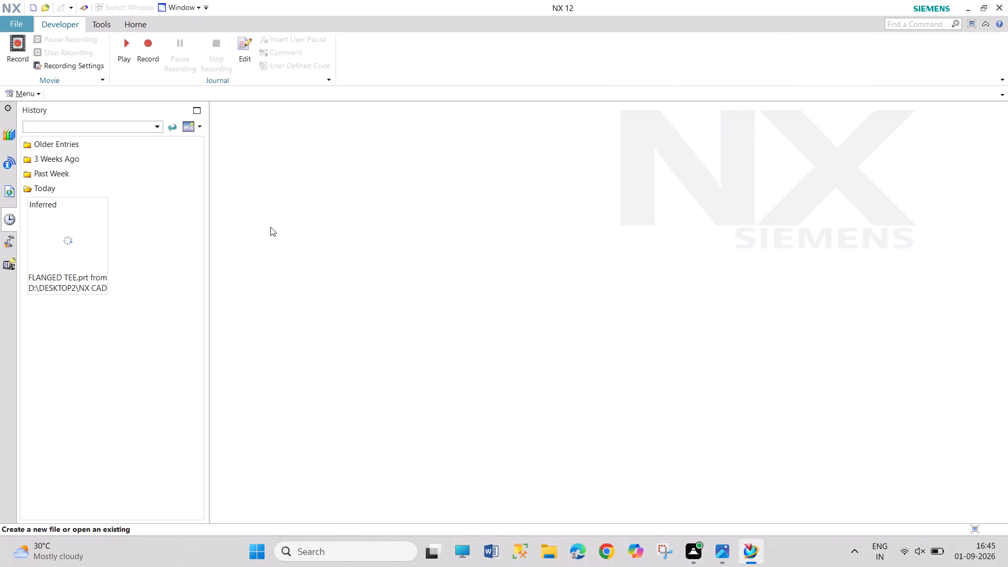
# Create a new part from the Model template in millimetres.
pyautogui.click(135, 26)
pyautogui.click(16, 49)
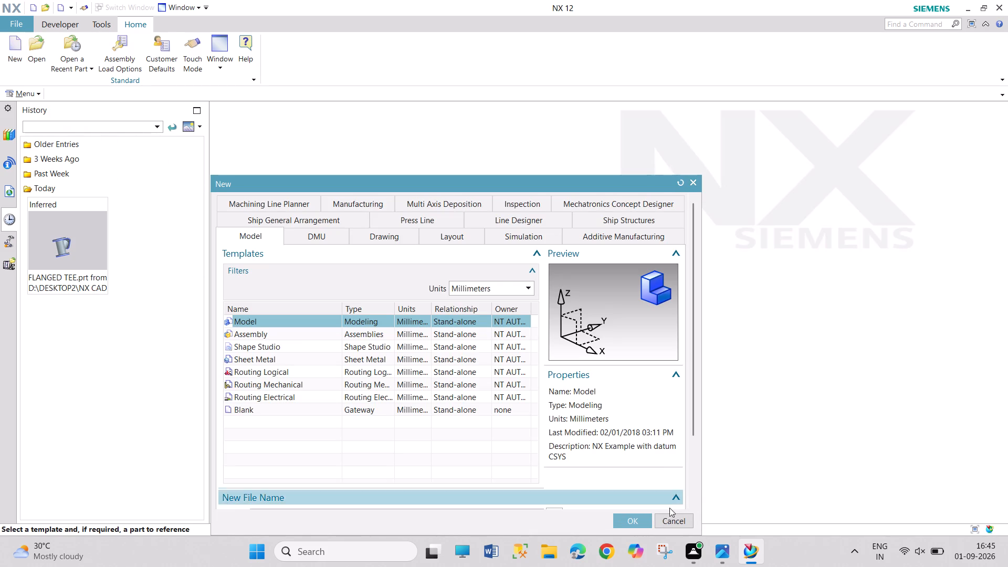
pyautogui.moveTo(691, 418); pyautogui.dragTo(703, 485)
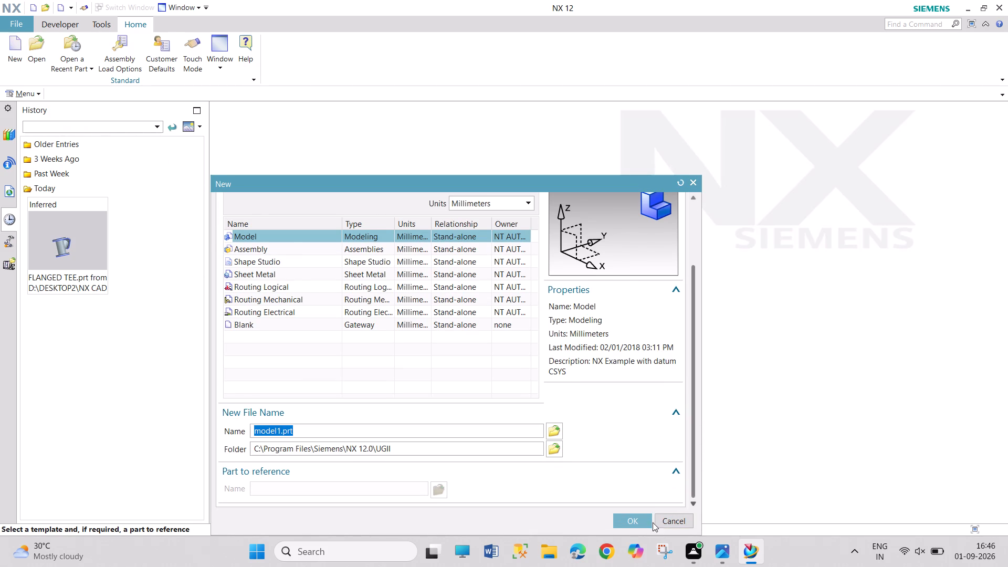
pyautogui.click(643, 522)
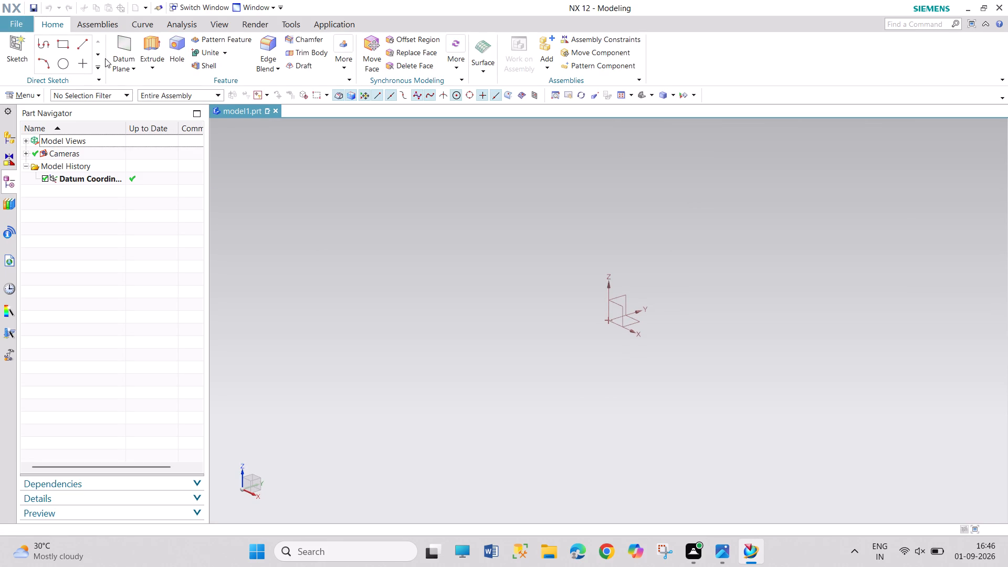
# Sketch a rectangle about 139 mm by 98 mm around the origin on the XY plane and finish the sketch.
pyautogui.click(35, 95)
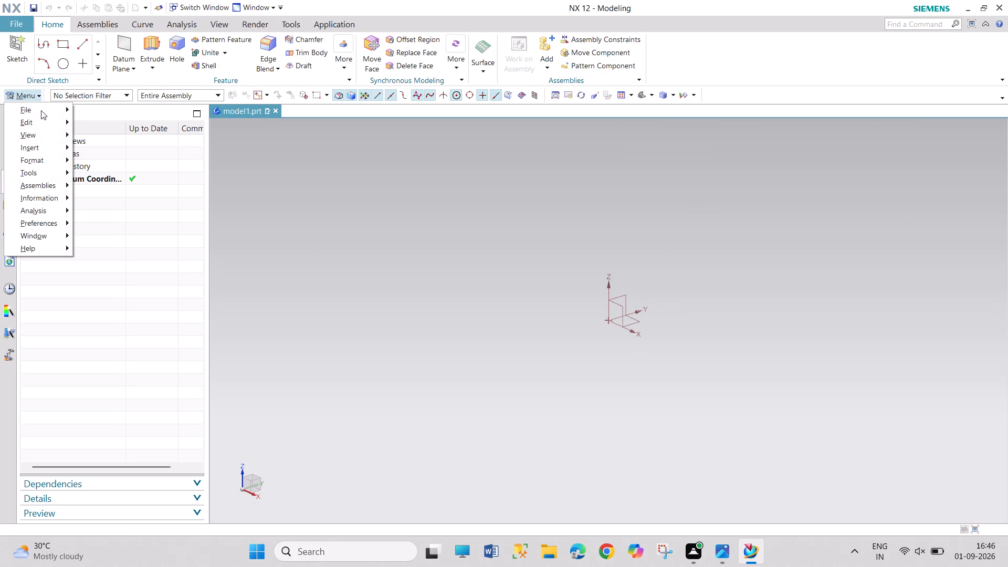
pyautogui.click(43, 146)
pyautogui.click(97, 162)
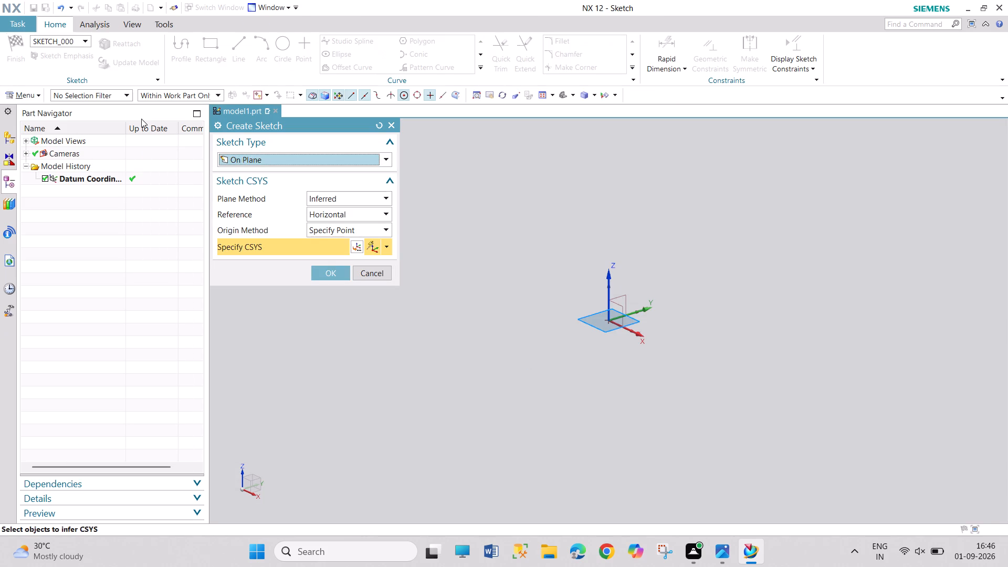
pyautogui.click(327, 274)
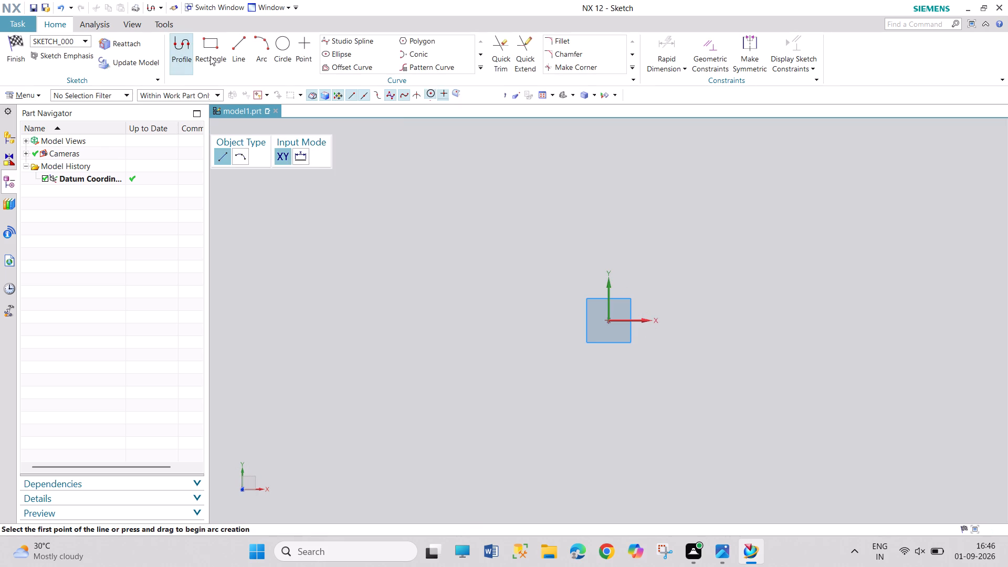
pyautogui.click(210, 56)
pyautogui.moveTo(508, 239); pyautogui.dragTo(510, 246)
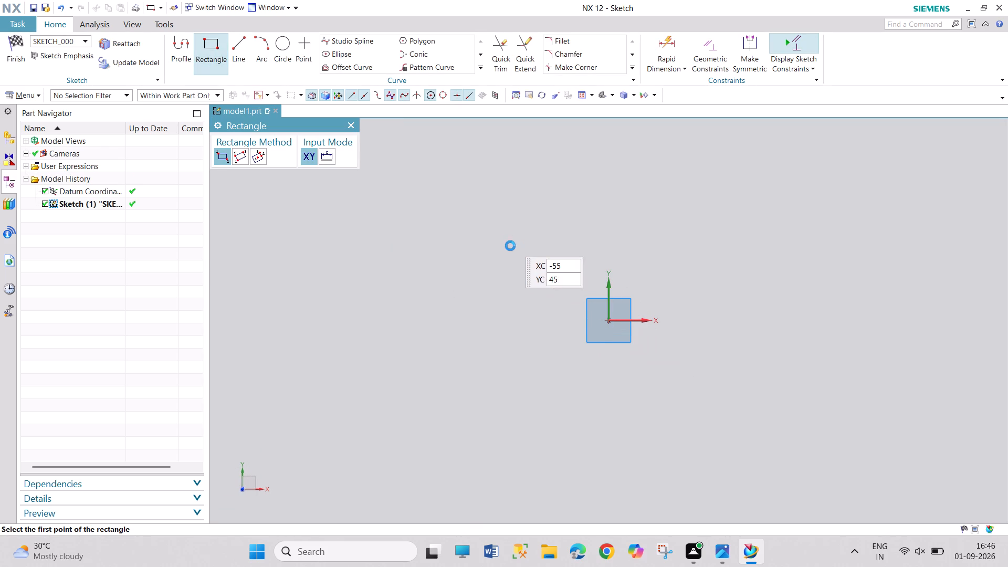
pyautogui.moveTo(510, 246); pyautogui.dragTo(517, 257)
pyautogui.click(762, 418)
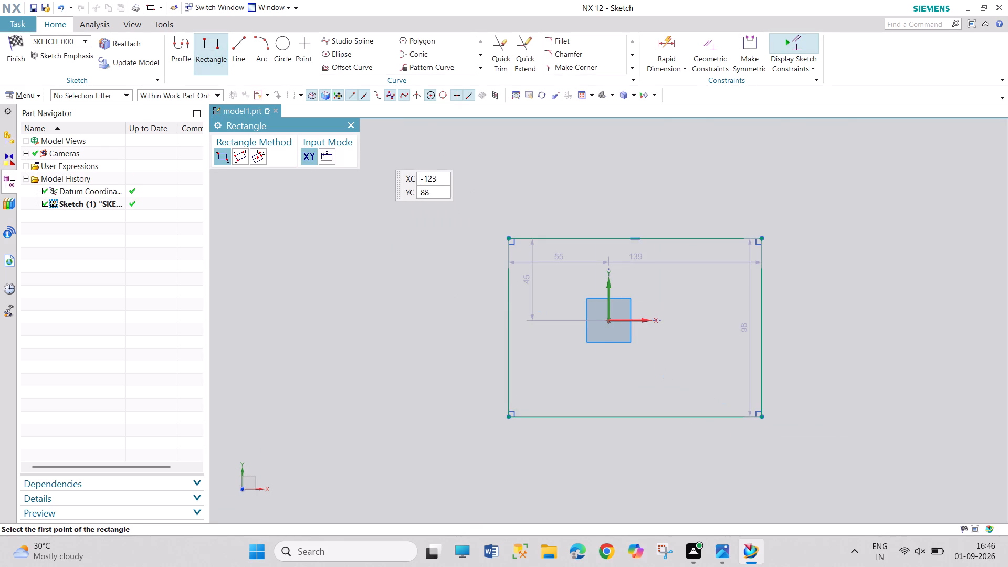
pyautogui.click(353, 125)
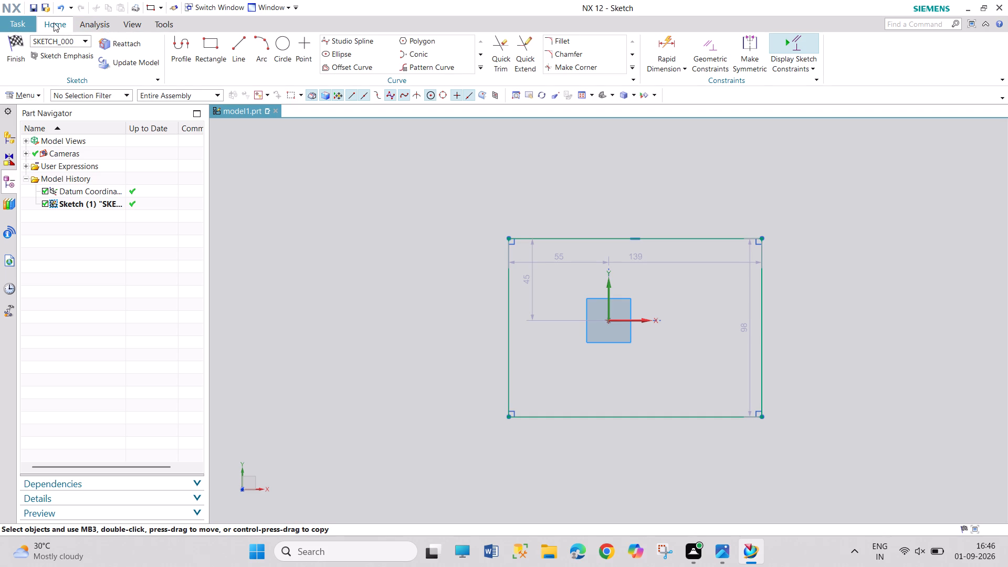
pyautogui.click(19, 49)
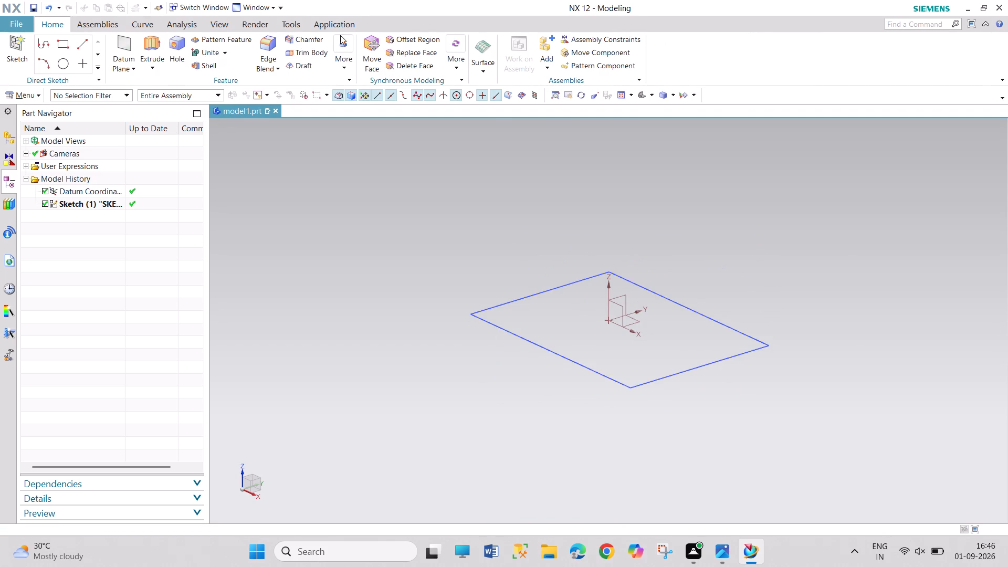
# Switch from Modeling to the Sheet Metal application.
pyautogui.click(333, 22)
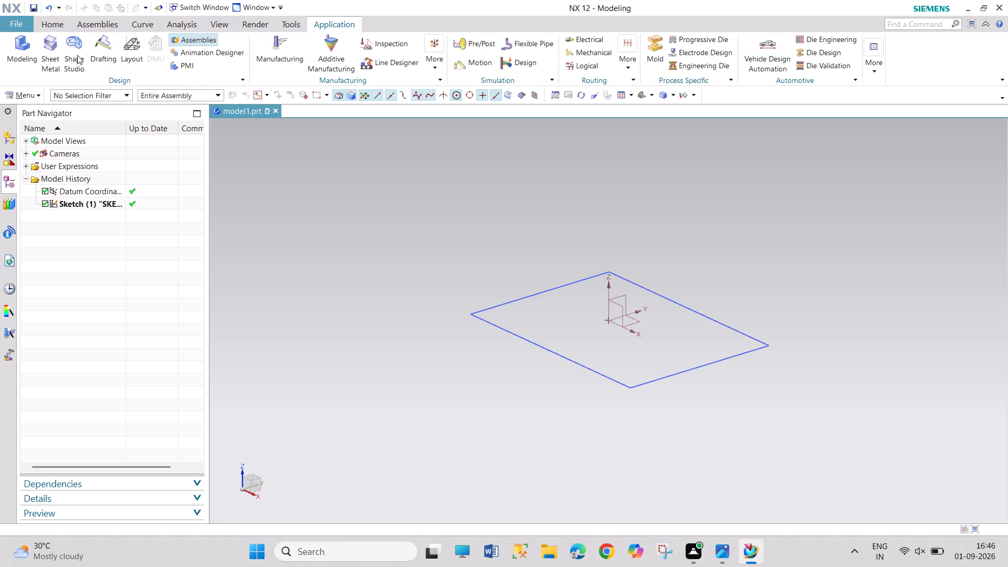
pyautogui.click(58, 67)
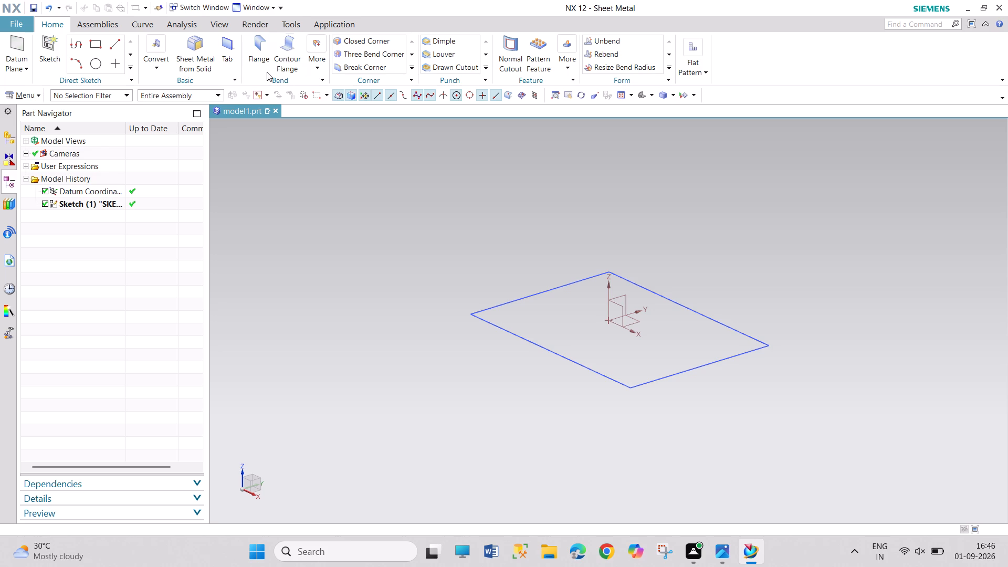
# Create a 3 mm thick base tab from the rectangle sketch.
pyautogui.click(228, 56)
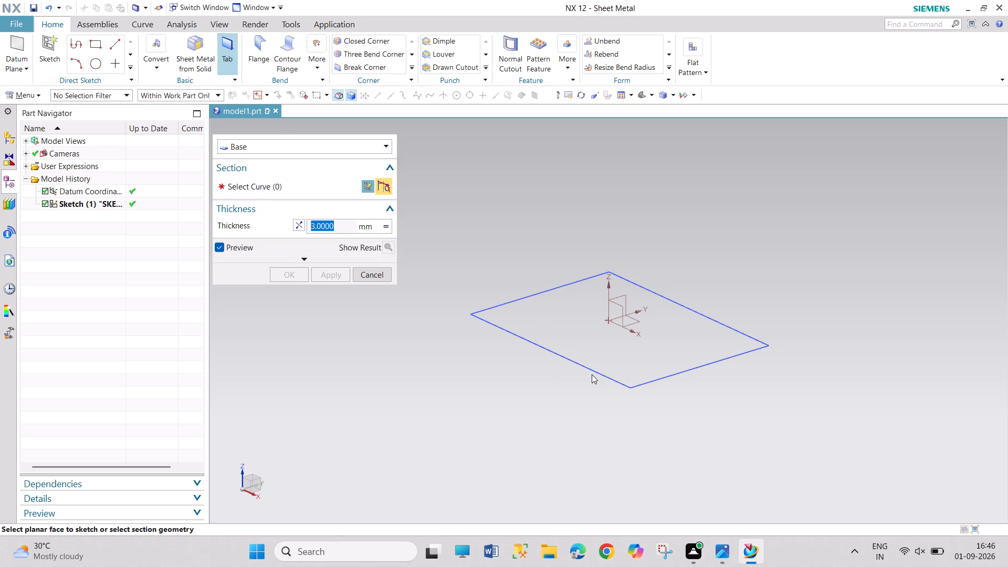
pyautogui.click(595, 372)
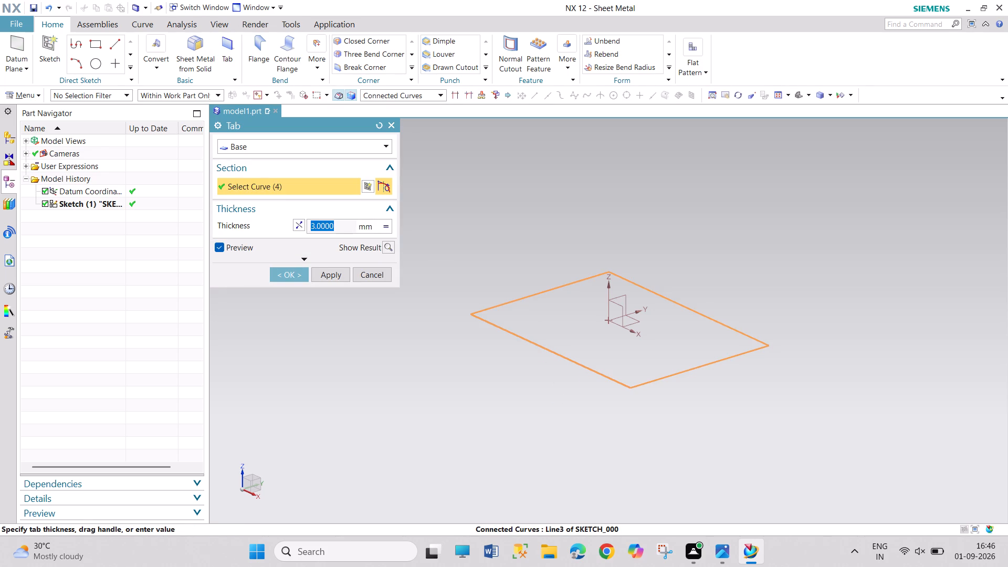
pyautogui.click(293, 278)
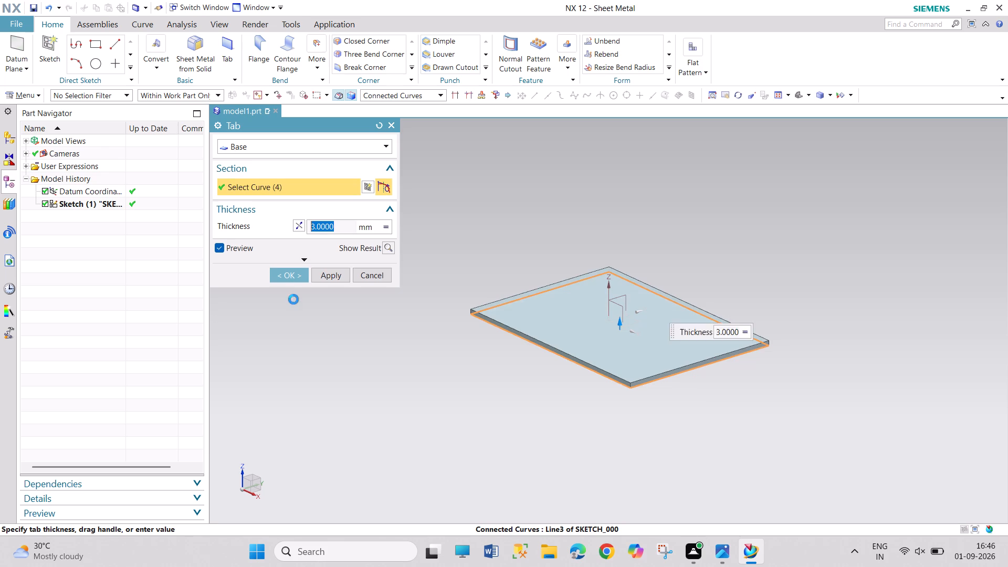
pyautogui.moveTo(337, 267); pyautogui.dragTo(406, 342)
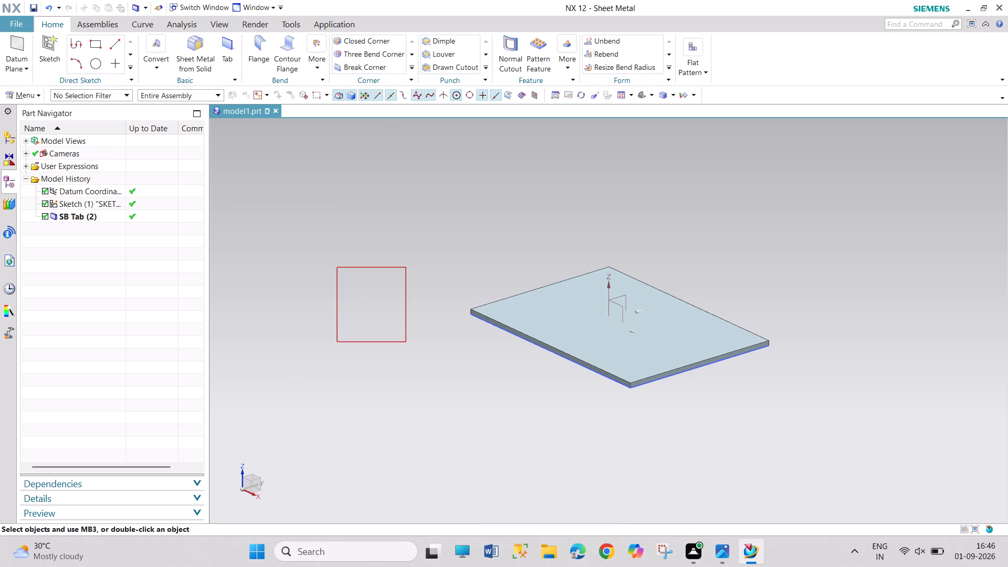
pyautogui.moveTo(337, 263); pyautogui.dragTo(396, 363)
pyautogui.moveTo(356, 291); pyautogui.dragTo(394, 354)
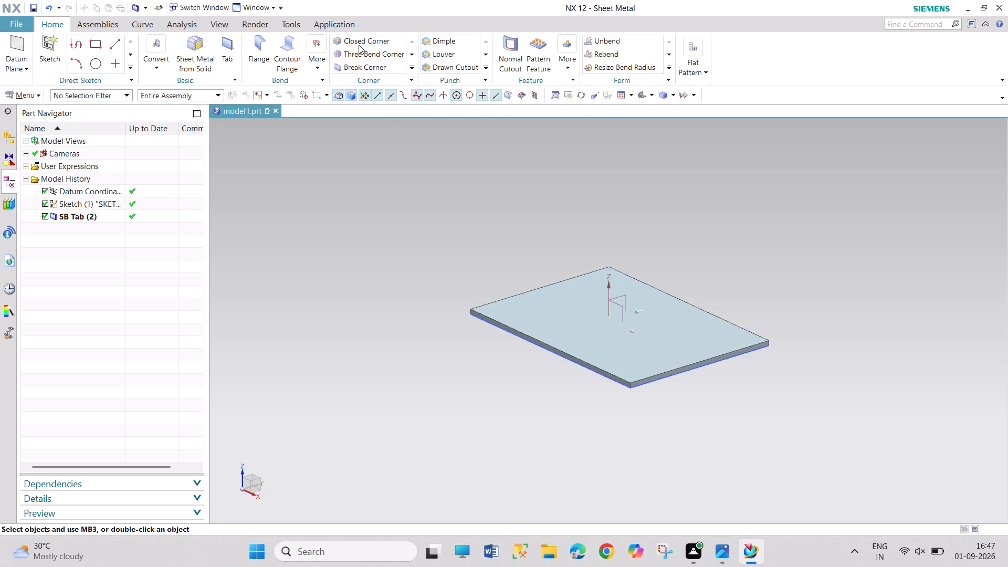
# Set up a full-width, 90° flange on the tab's short edge at the +X end, reversed to point upward, with length 50 mm.
pyautogui.click(265, 49)
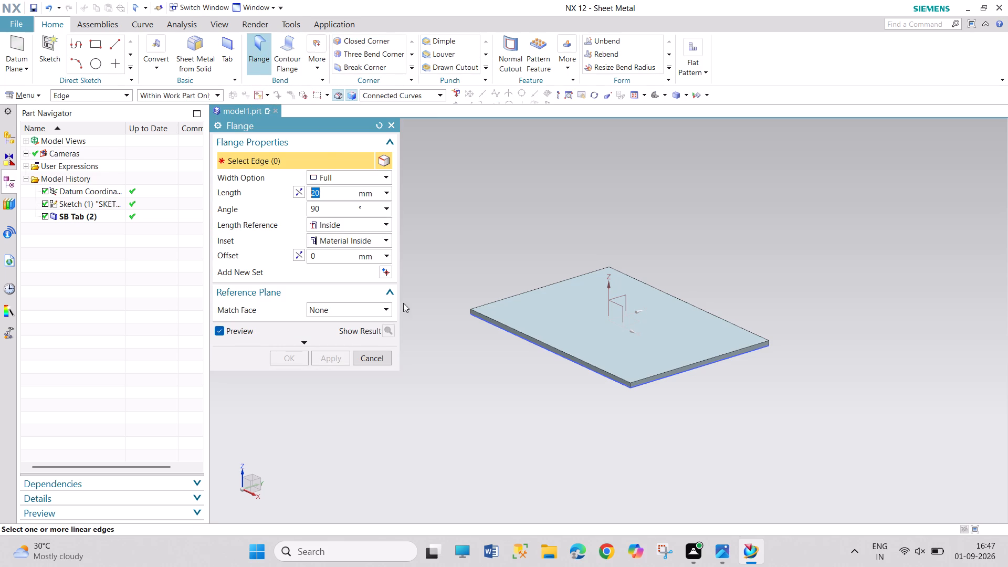
pyautogui.click(650, 383)
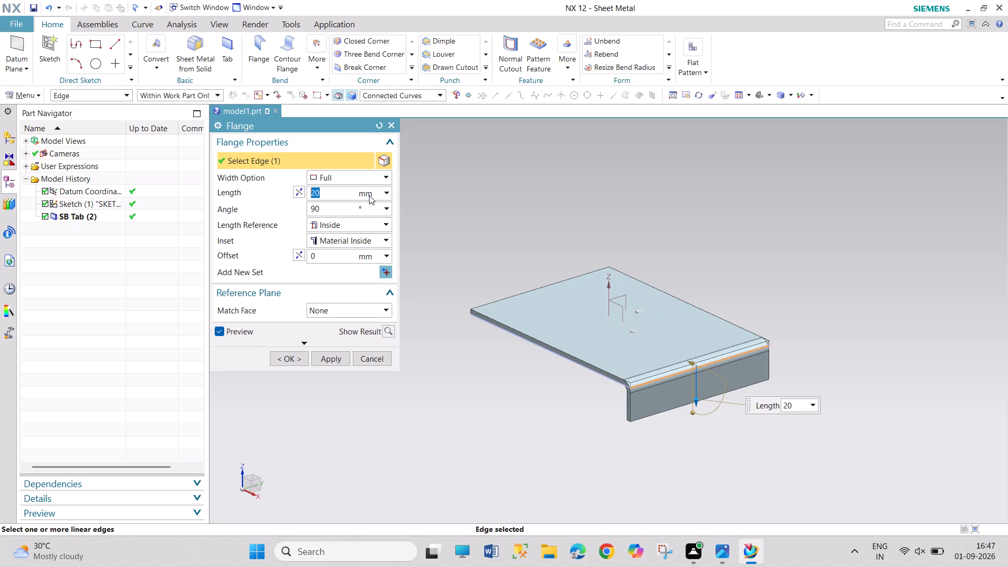
pyautogui.click(298, 192)
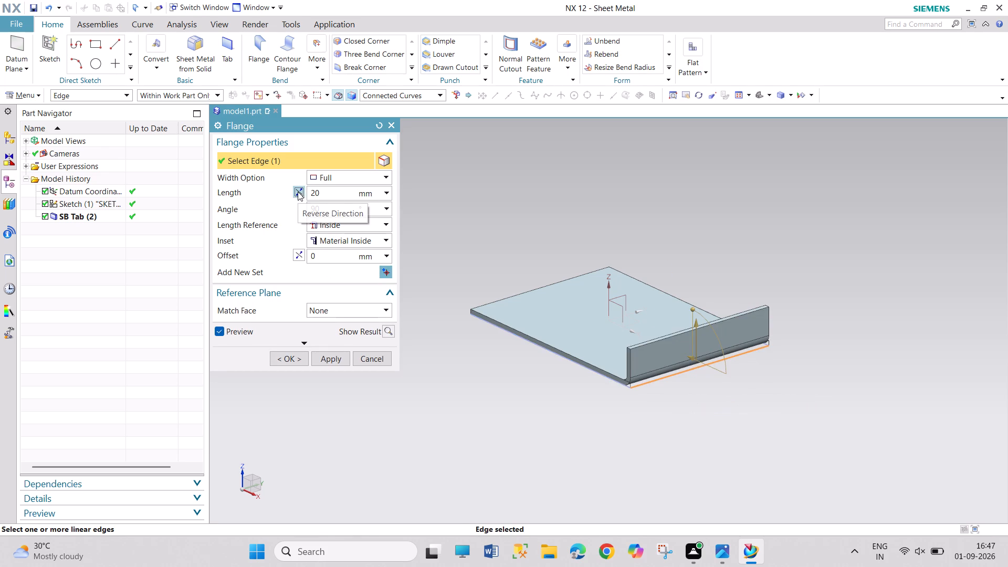
pyautogui.doubleClick(342, 197)
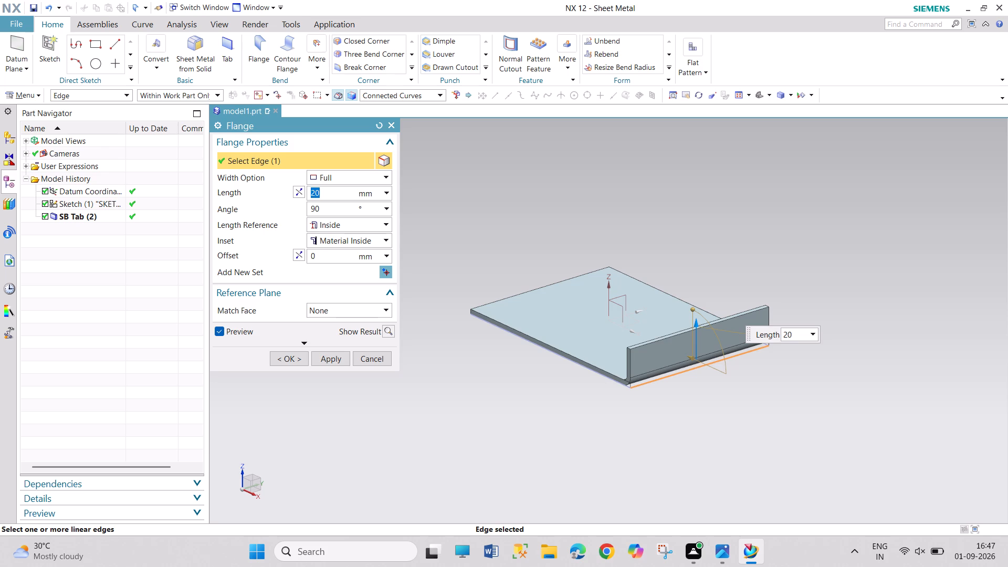
pyautogui.write('300')
pyautogui.press('Return')
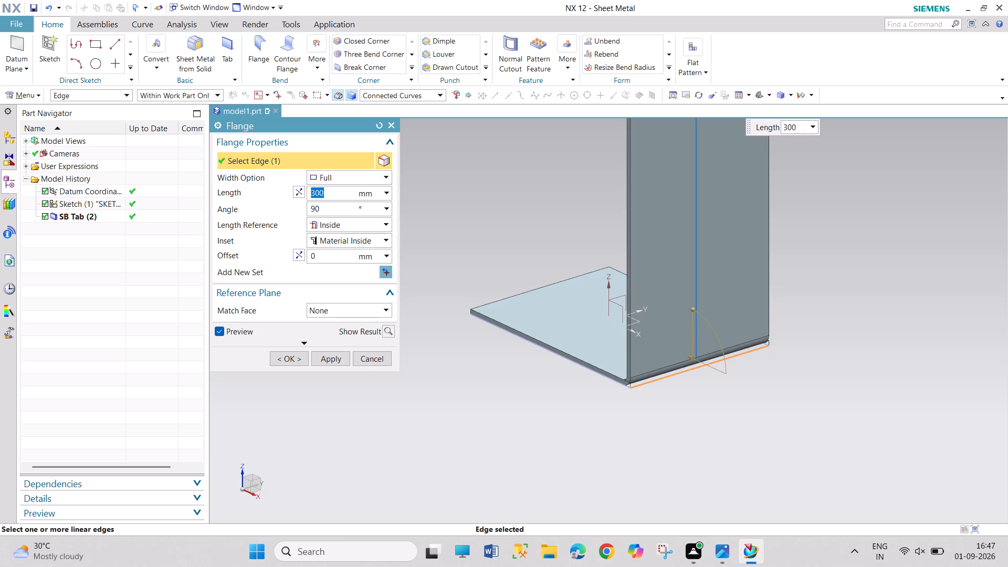
pyautogui.write('50')
pyautogui.press('Return')
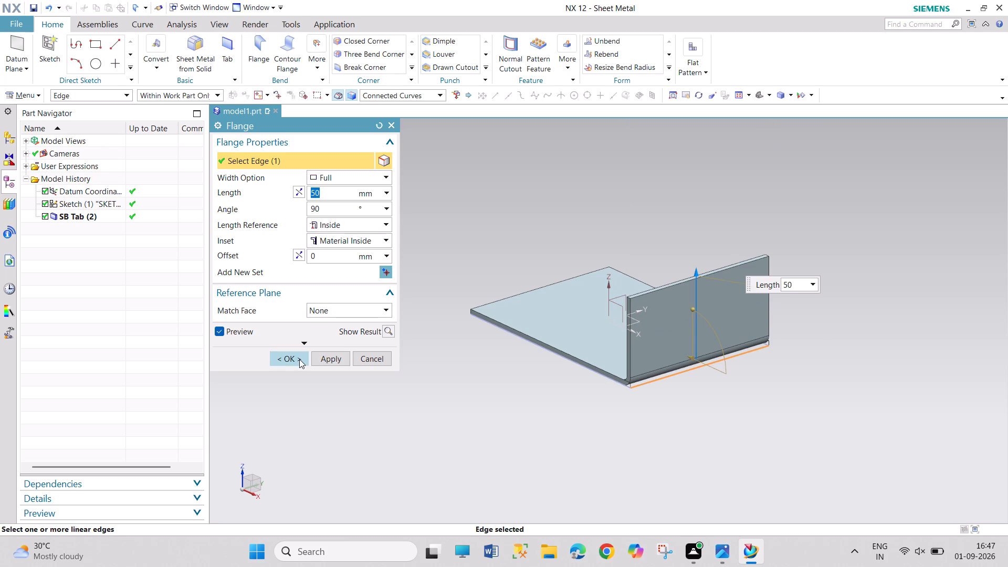
# Preview the flange with Material Outside and Bend Outside insets, and create it with the Material Inside inset.
pyautogui.click(353, 234)
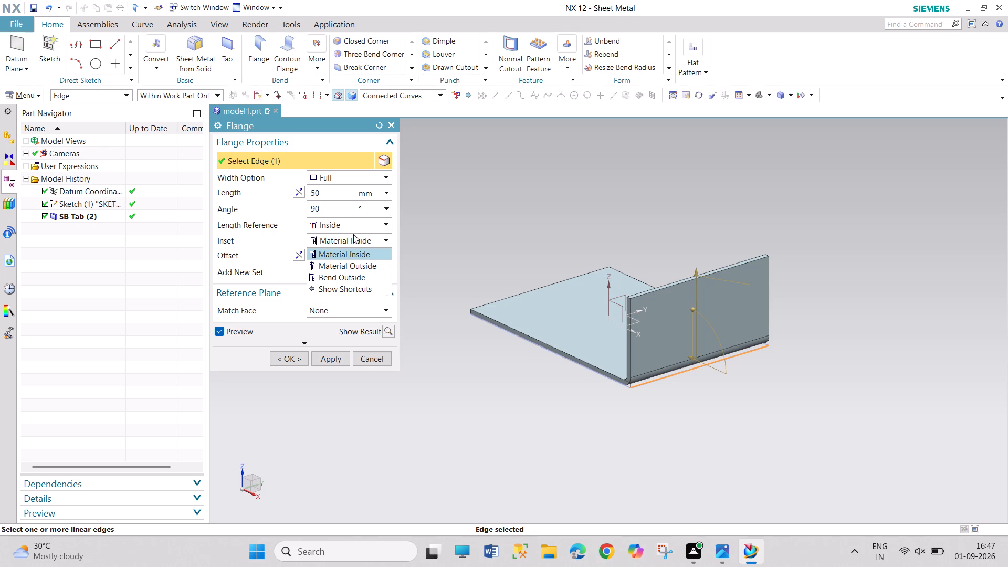
pyautogui.click(351, 266)
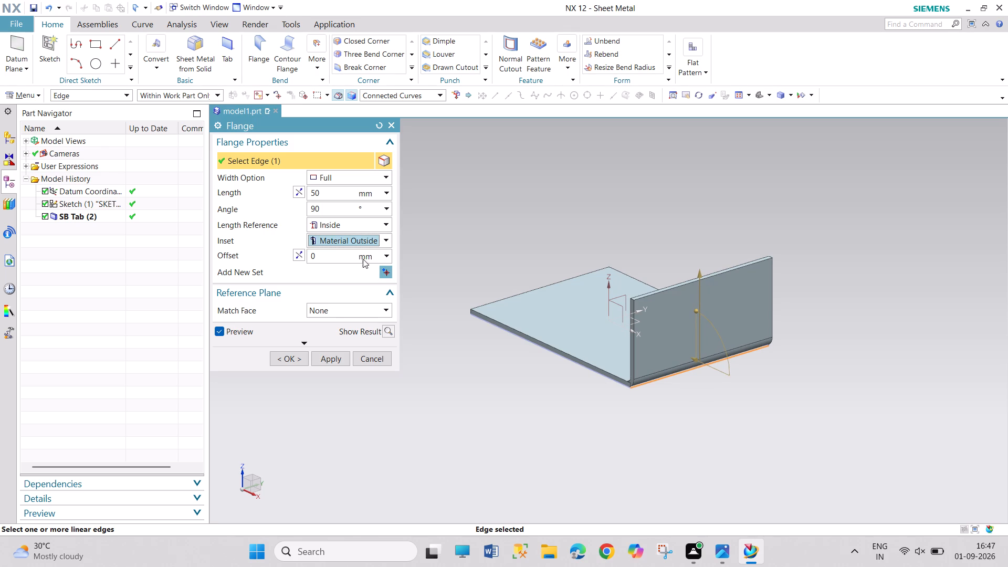
pyautogui.click(382, 241)
pyautogui.click(365, 252)
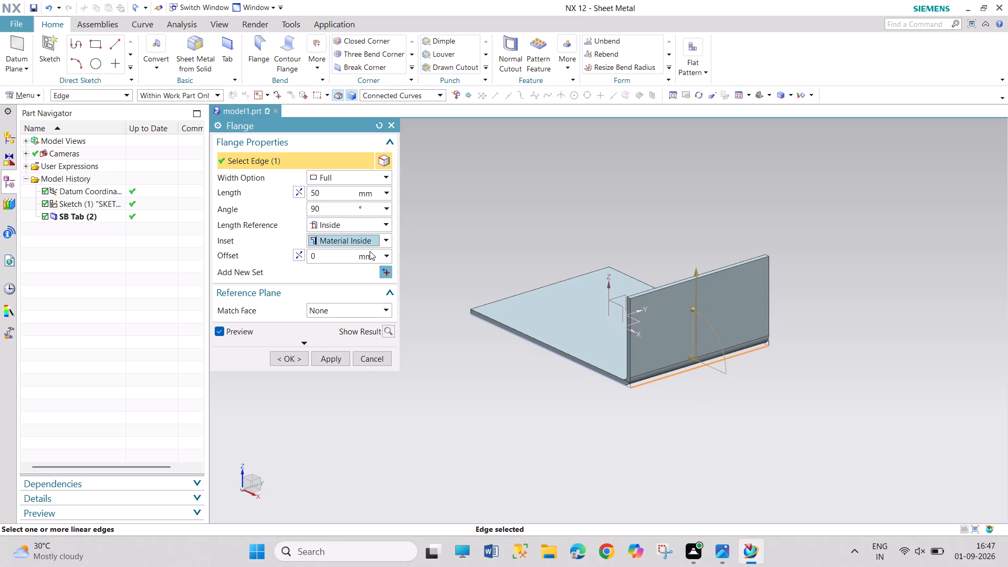
pyautogui.click(388, 241)
pyautogui.click(362, 276)
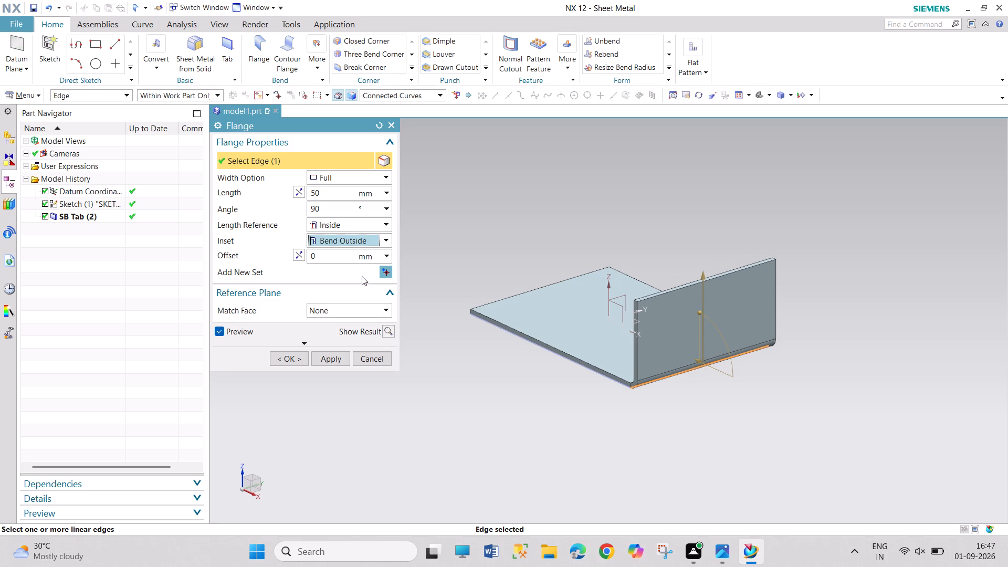
pyautogui.click(381, 240)
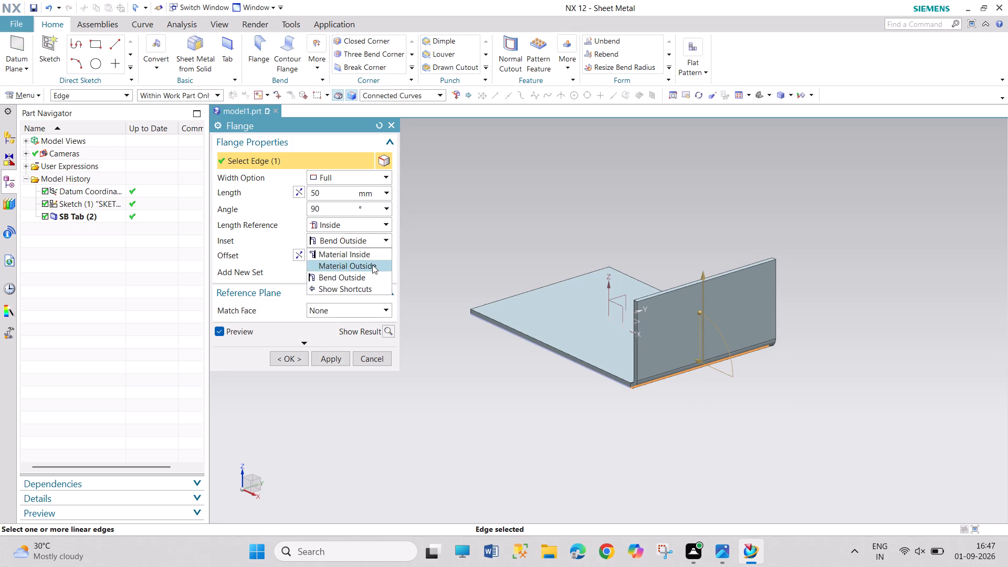
pyautogui.click(377, 257)
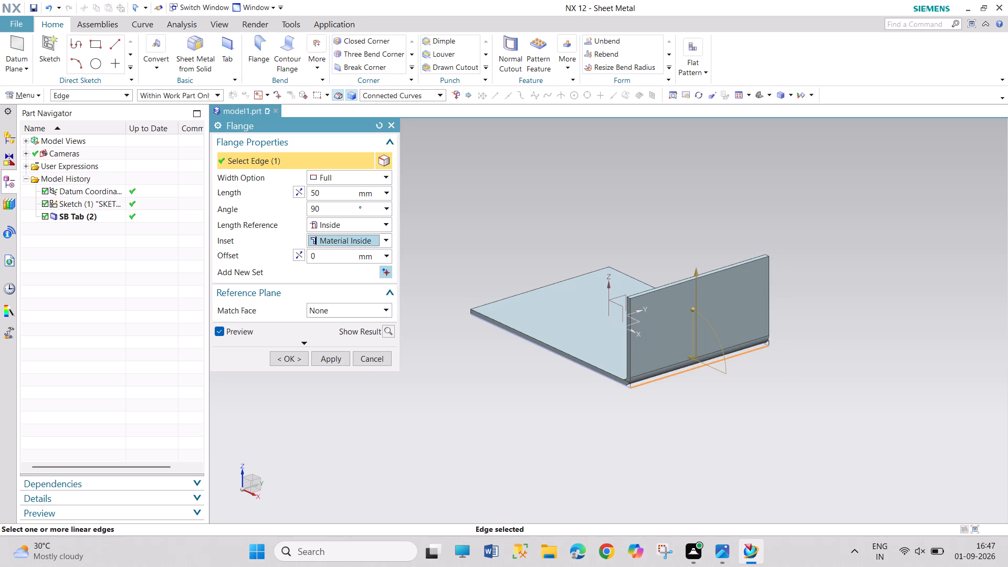
pyautogui.click(299, 358)
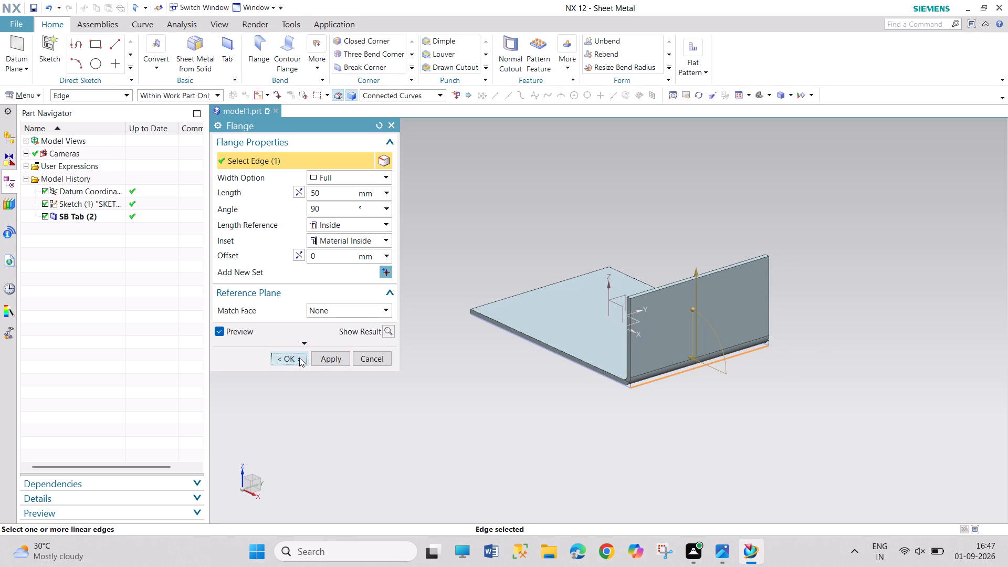
# Add a full-width 50 mm flange pointing upward on the tab's adjacent long edge on the -Y side, with Material Inside inset.
pyautogui.click(257, 48)
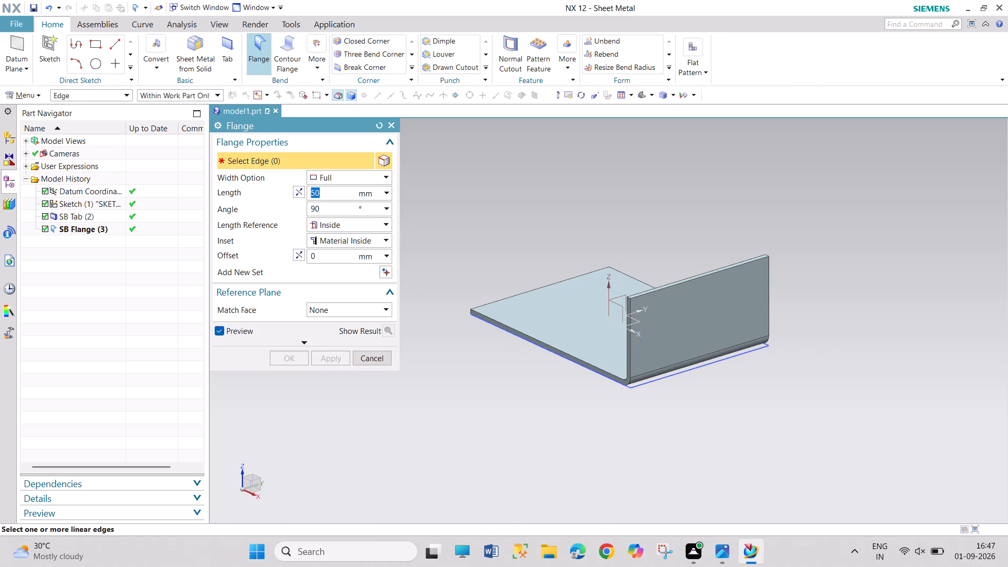
pyautogui.click(522, 340)
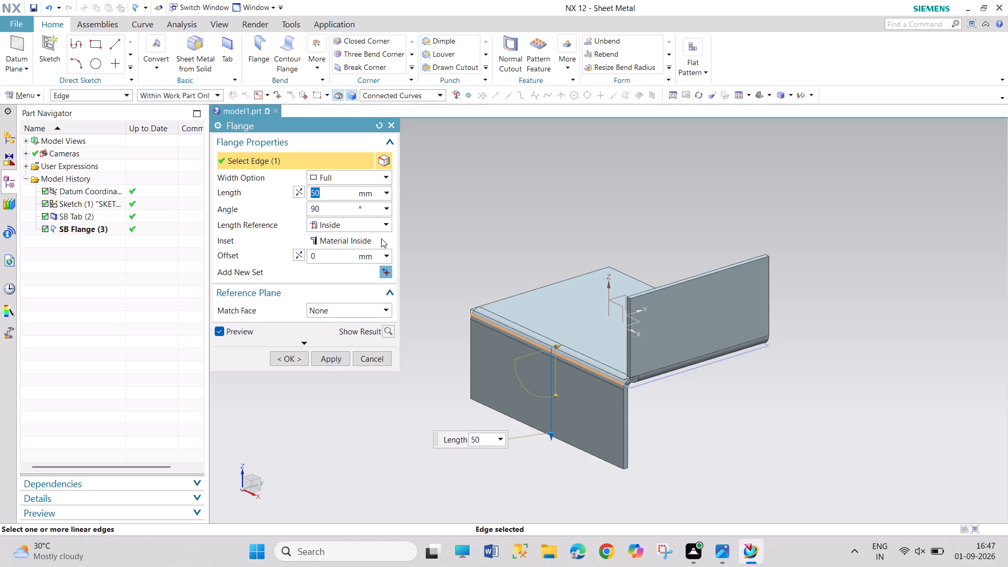
pyautogui.click(298, 194)
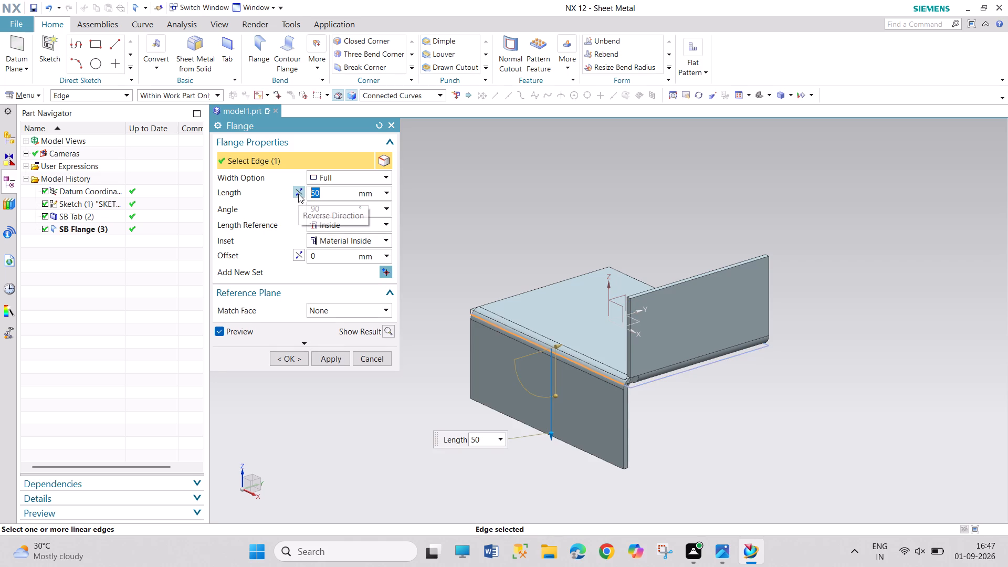
pyautogui.click(288, 361)
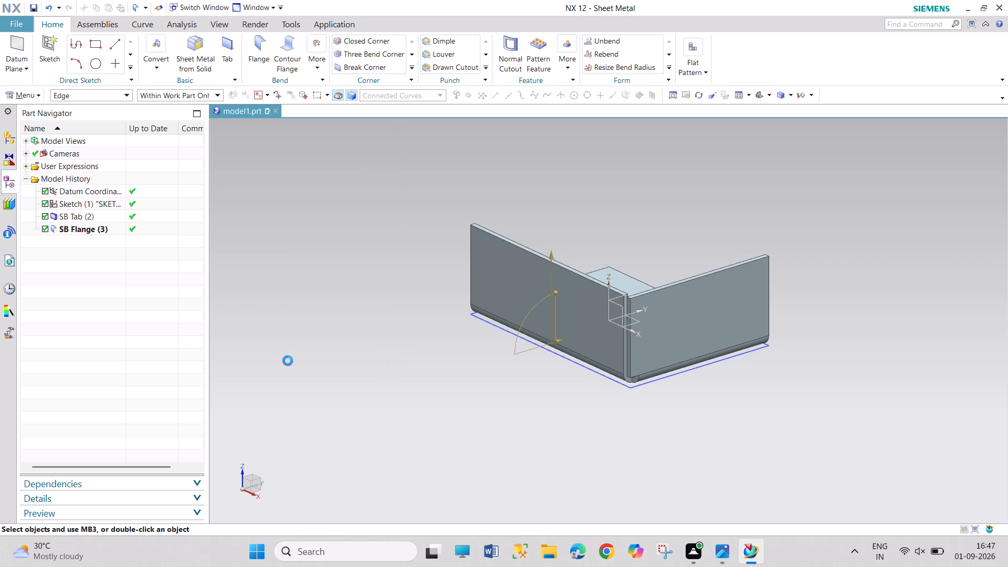
pyautogui.scroll(-6, 650, 280)
pyautogui.scroll(9, 643, 289)
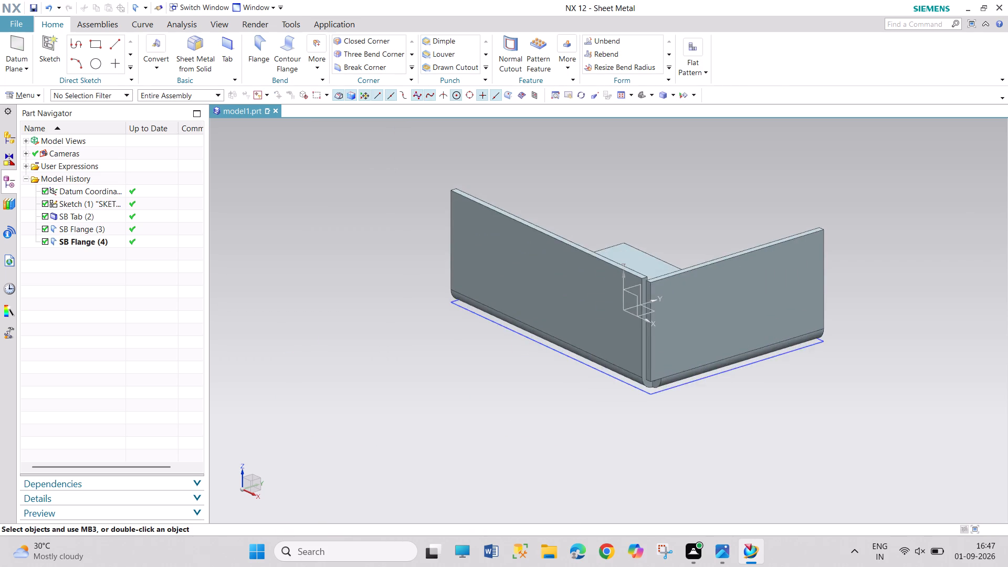
# Add a full-width, 90°, 50 mm flange pointing upward on the tab's long edge on the +Y side, with Material Inside inset.
pyautogui.scroll(6, 676, 274)
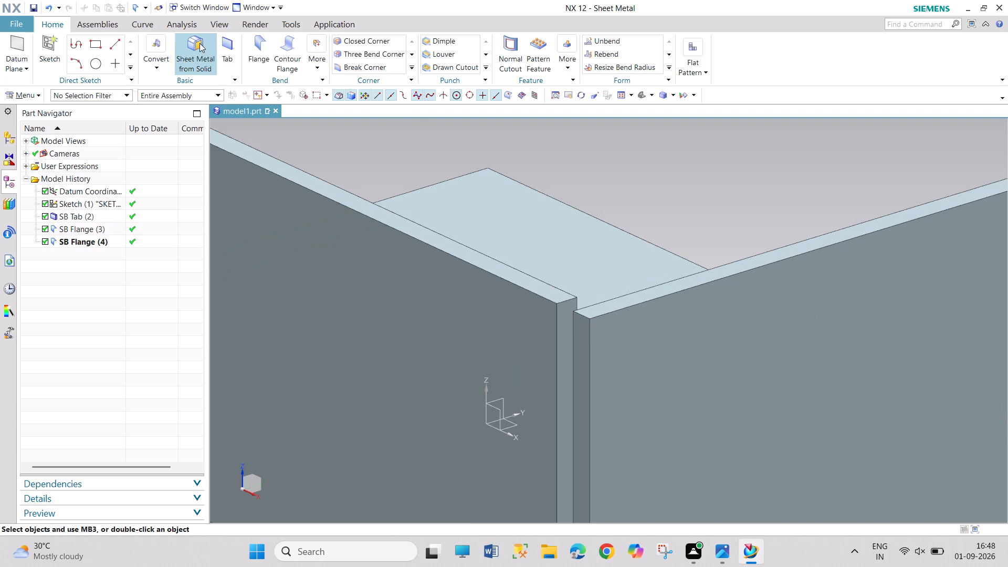
pyautogui.click(228, 44)
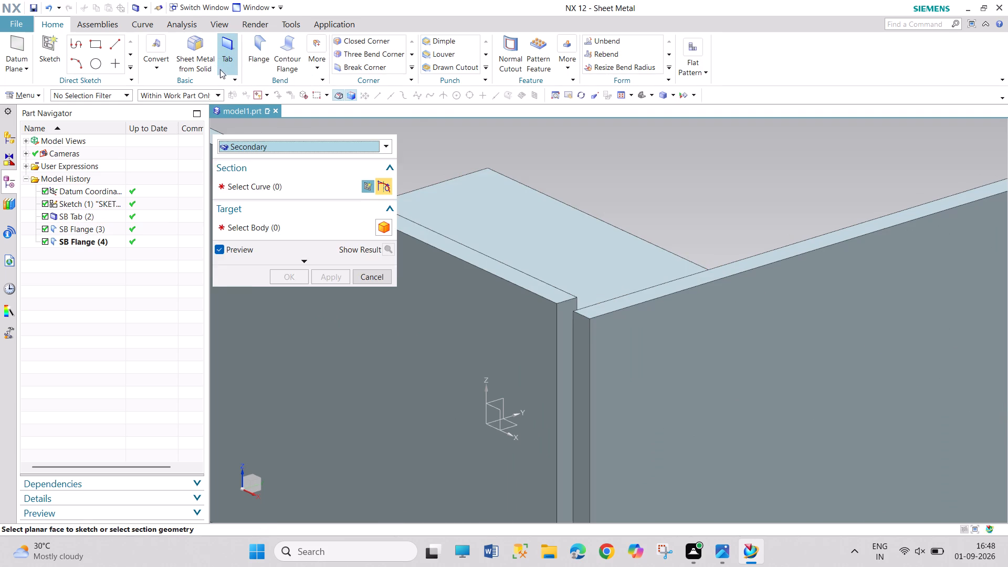
pyautogui.click(390, 126)
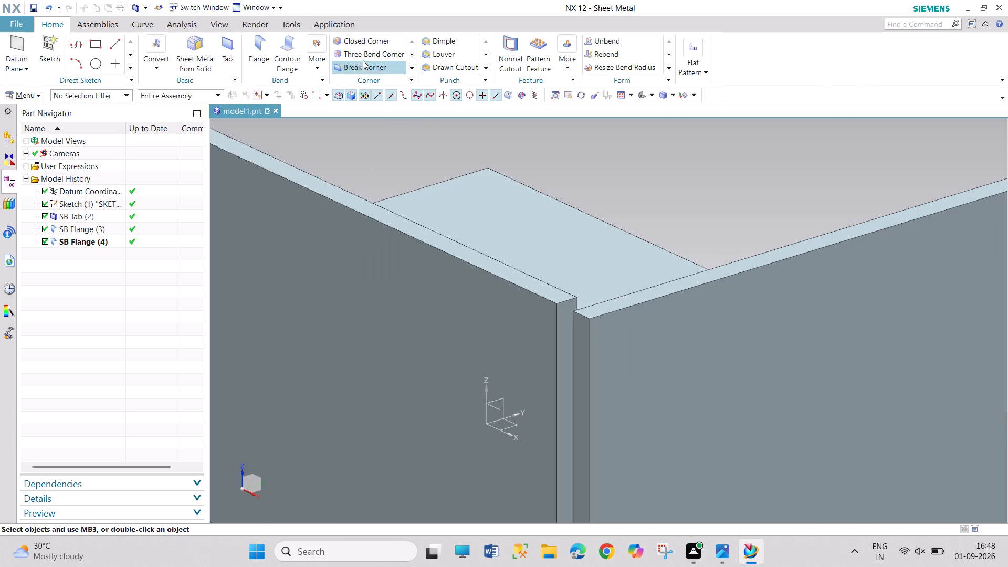
pyautogui.click(260, 50)
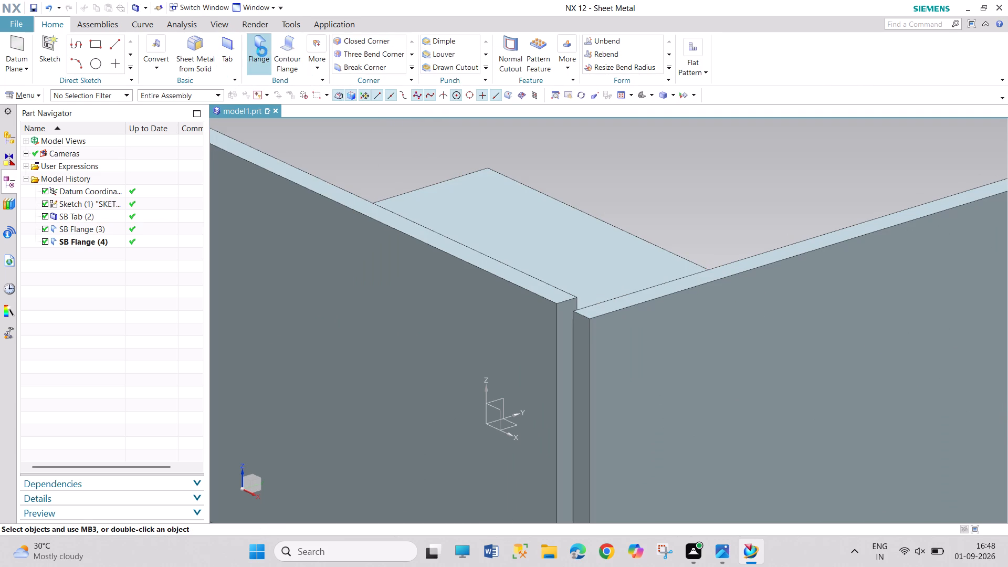
pyautogui.click(582, 210)
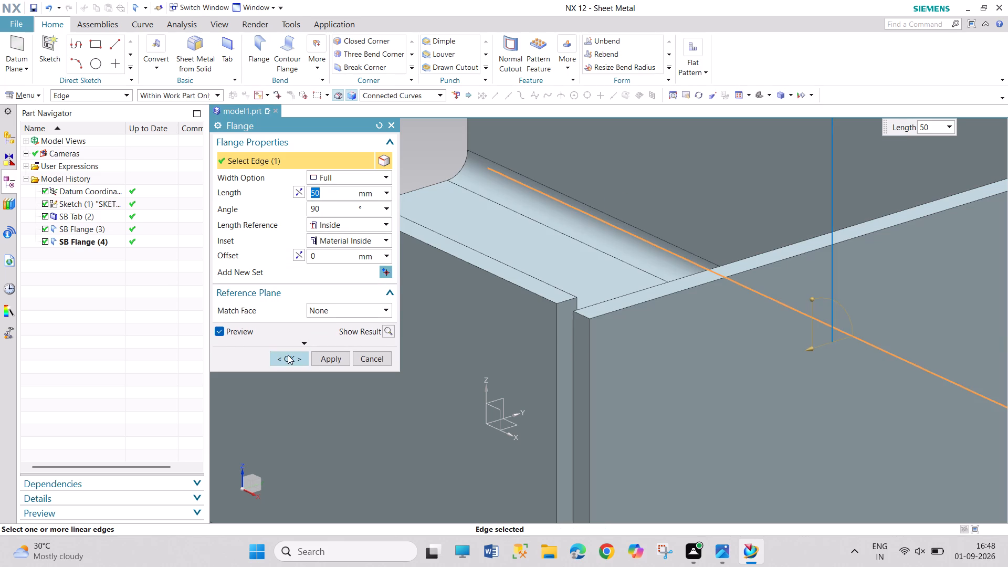
pyautogui.click(288, 355)
pyautogui.click(257, 47)
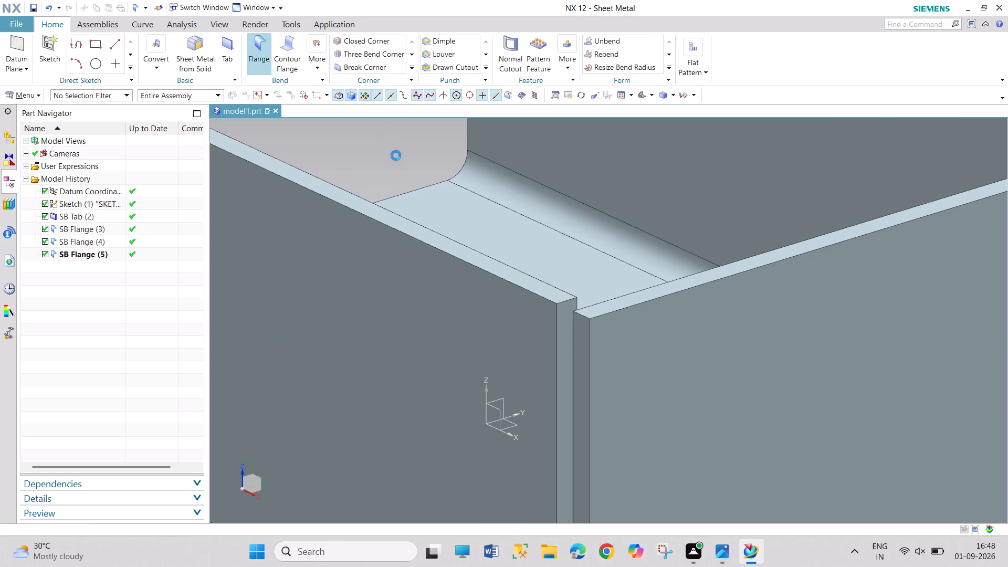
pyautogui.click(392, 127)
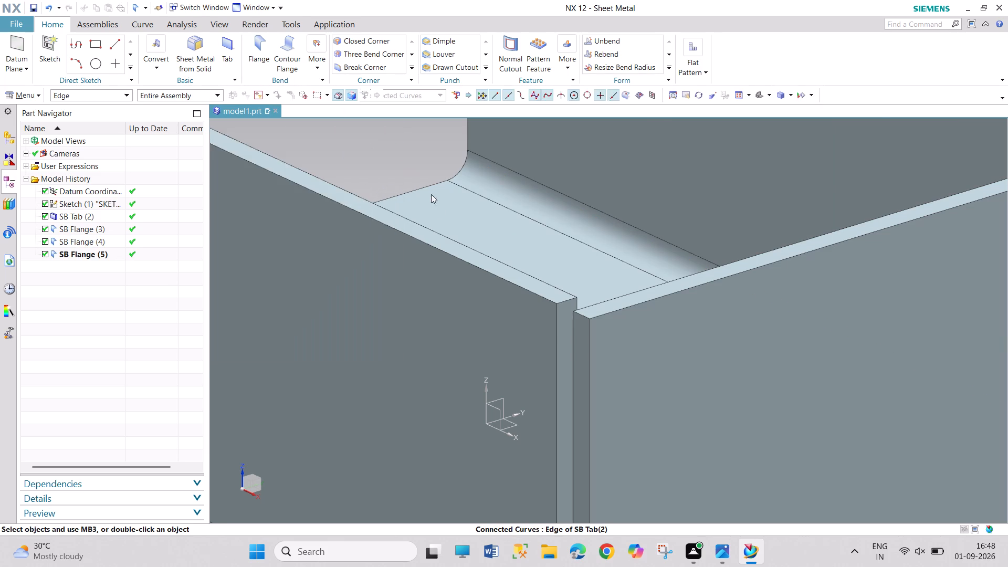
# Start a task-environment sketch on the top face of the base tab.
pyautogui.scroll(9, 437, 212)
pyautogui.scroll(-15, 457, 212)
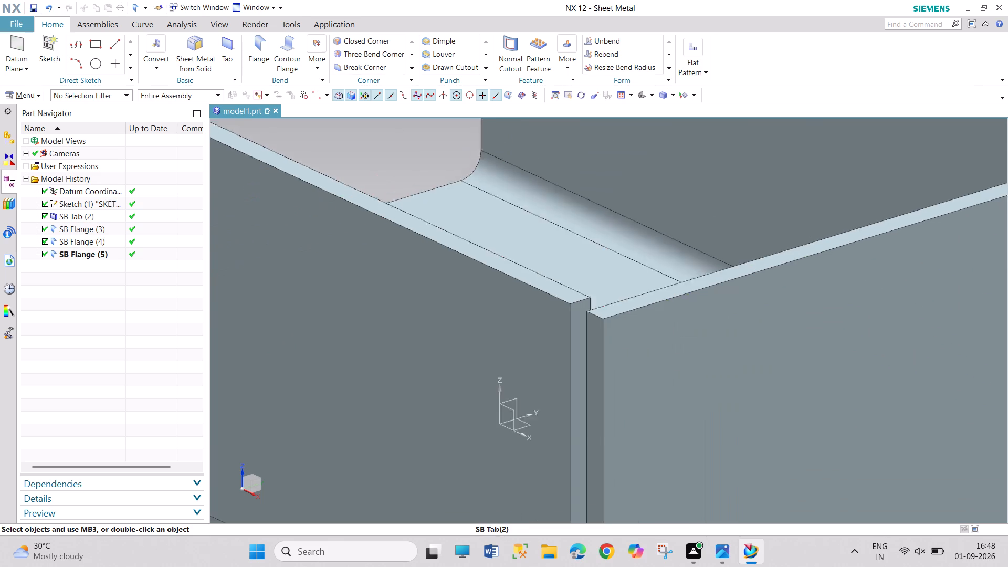
pyautogui.scroll(-8, 465, 210)
pyautogui.click(30, 97)
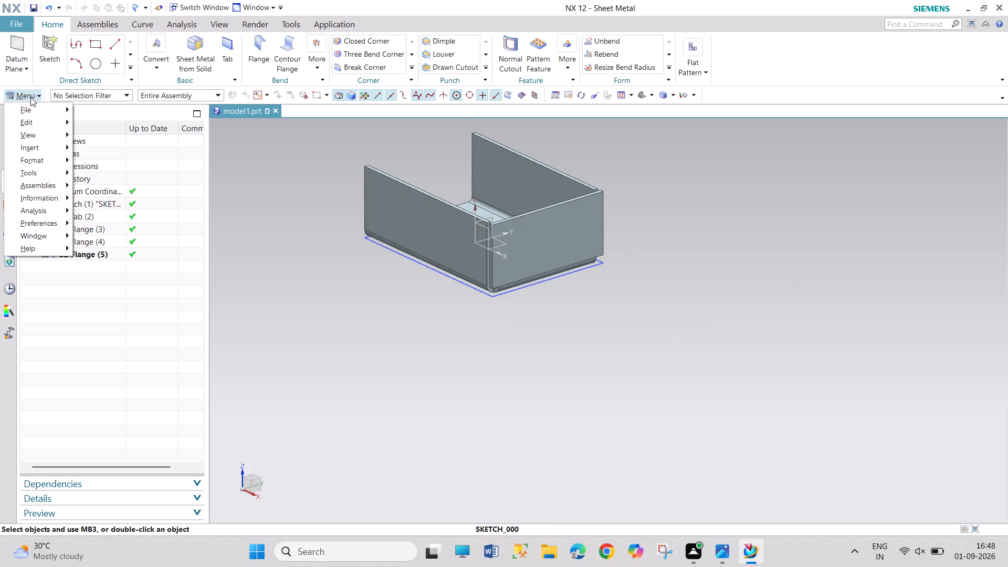
pyautogui.click(53, 146)
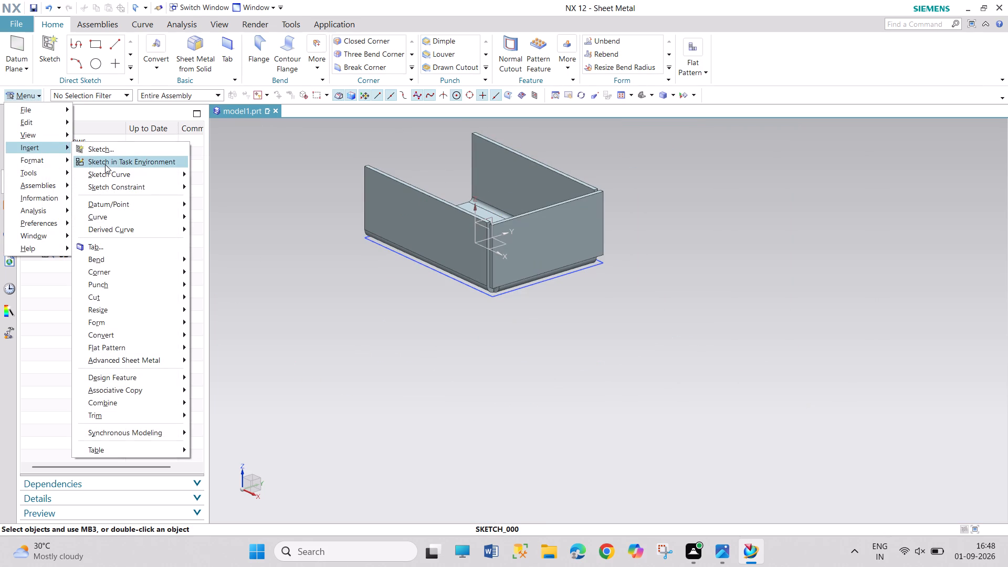
pyautogui.click(105, 165)
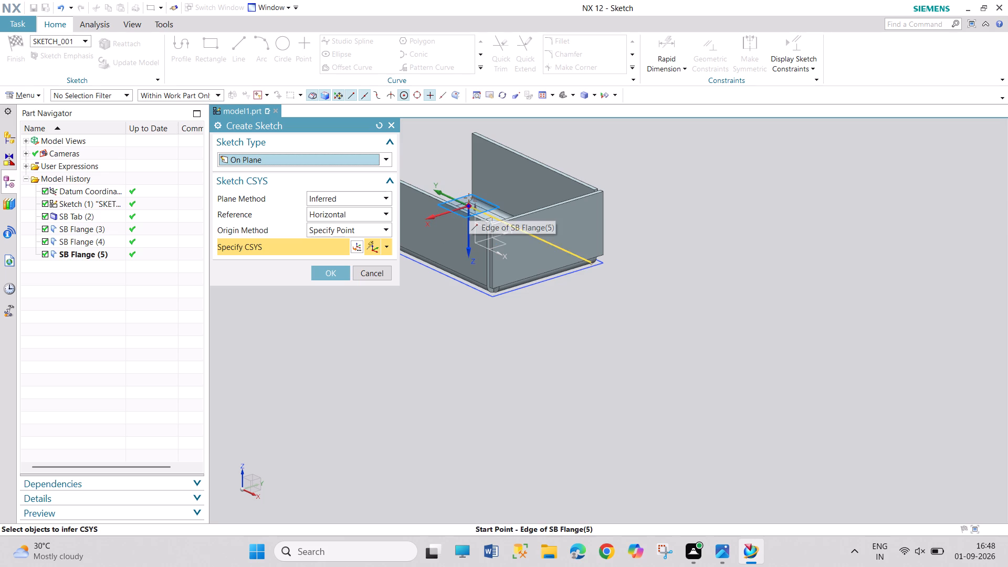
pyautogui.click(497, 220)
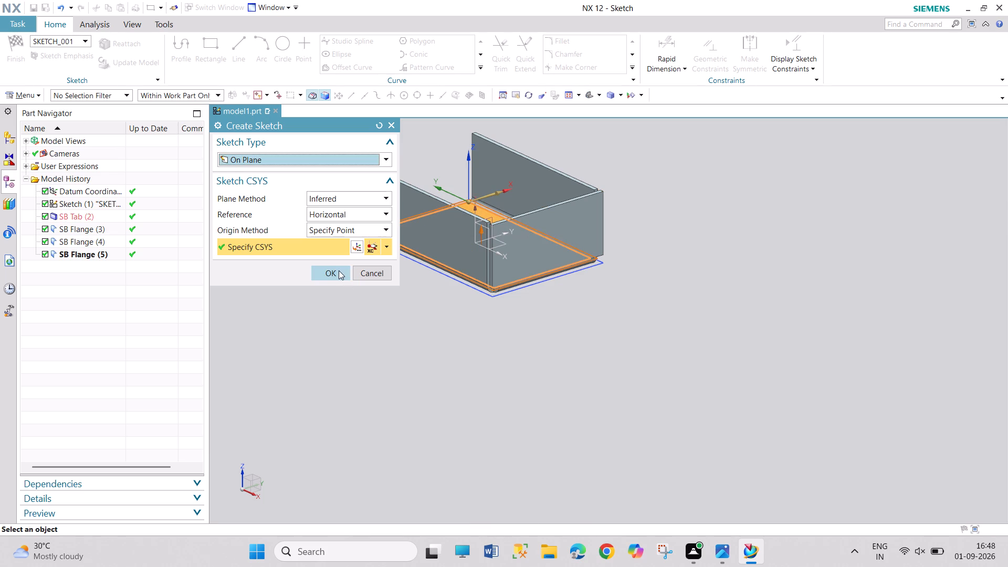
pyautogui.click(339, 270)
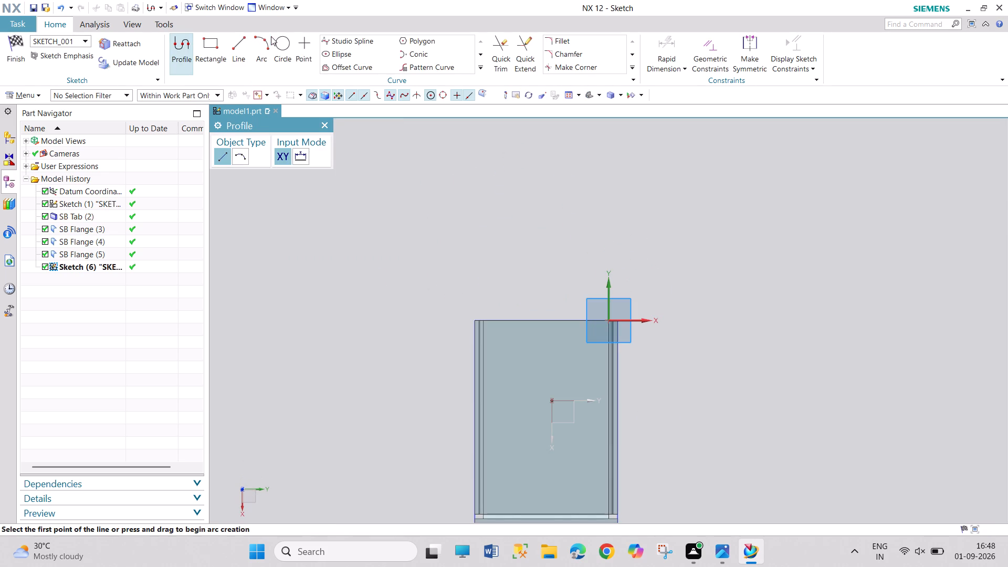
# Sketch an outward-bulging arc across the tab's open -X end between the two side flanges, close it with a straight line, and finish the sketch.
pyautogui.click(280, 44)
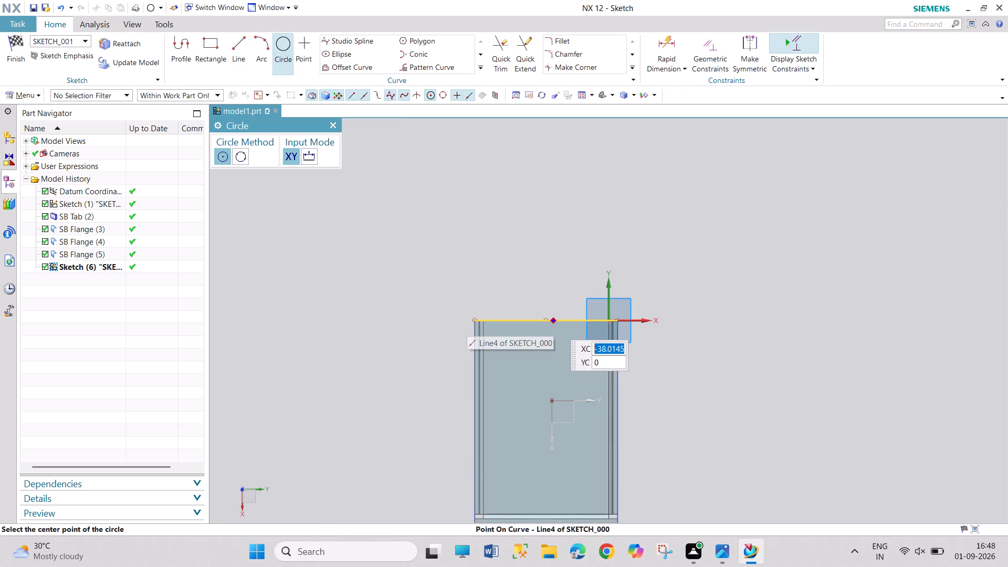
pyautogui.click(265, 54)
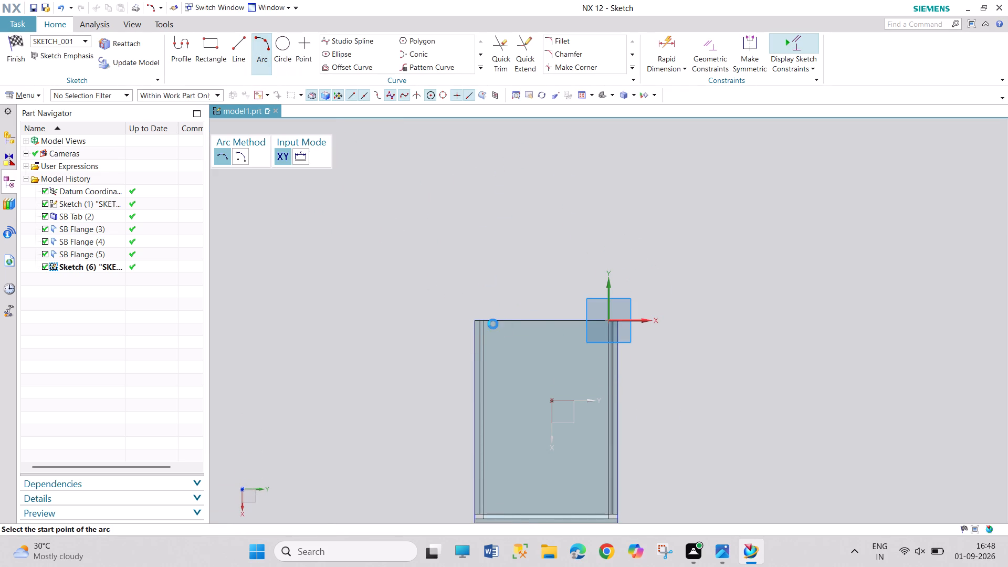
pyautogui.click(481, 321)
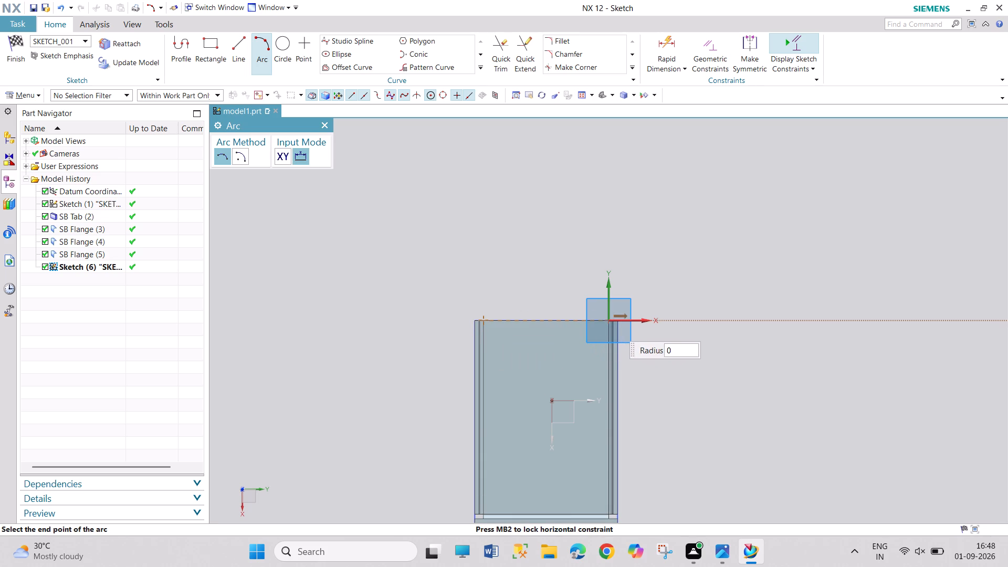
pyautogui.moveTo(612, 319); pyautogui.dragTo(605, 316)
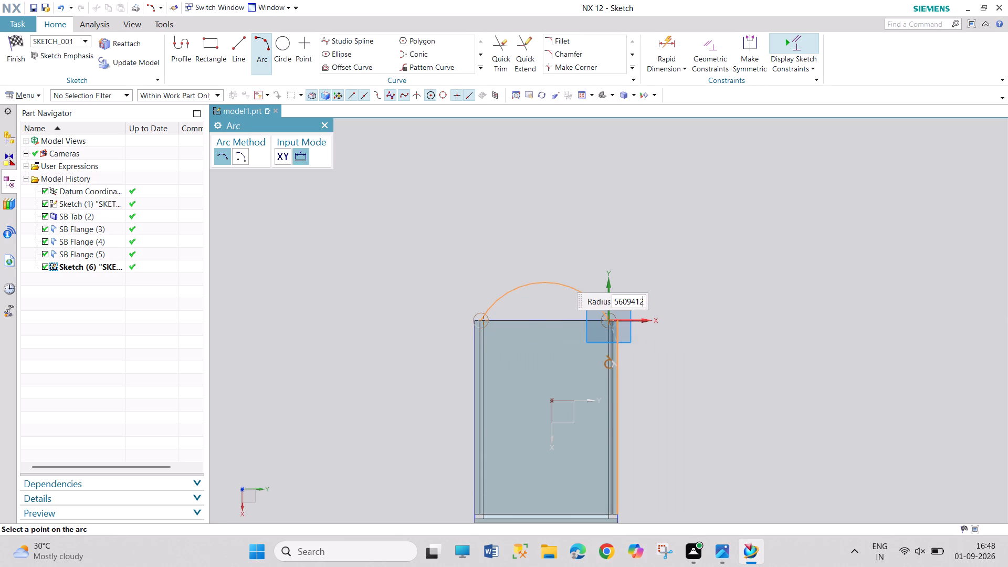
pyautogui.click(560, 275)
pyautogui.click(244, 49)
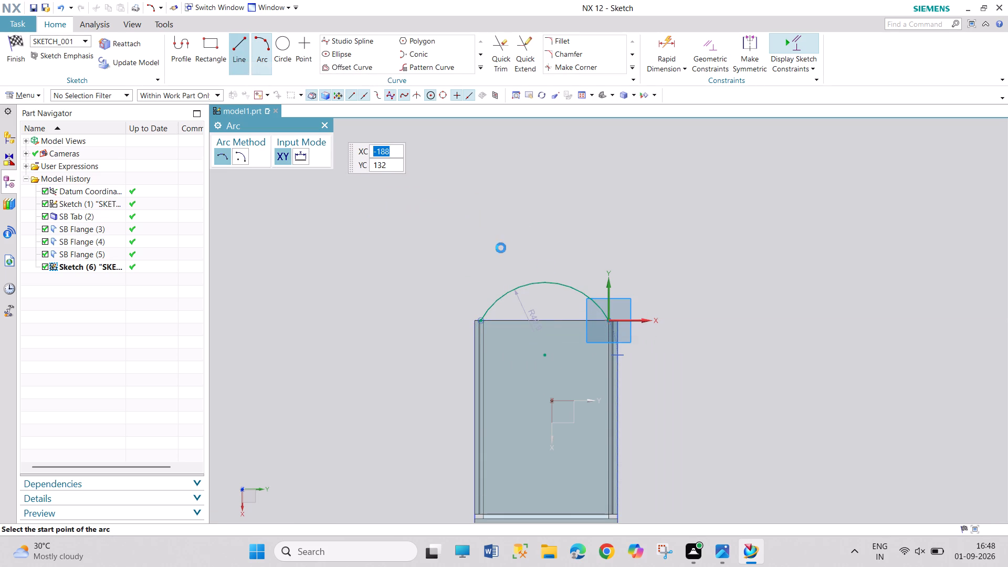
pyautogui.moveTo(480, 320); pyautogui.dragTo(488, 320)
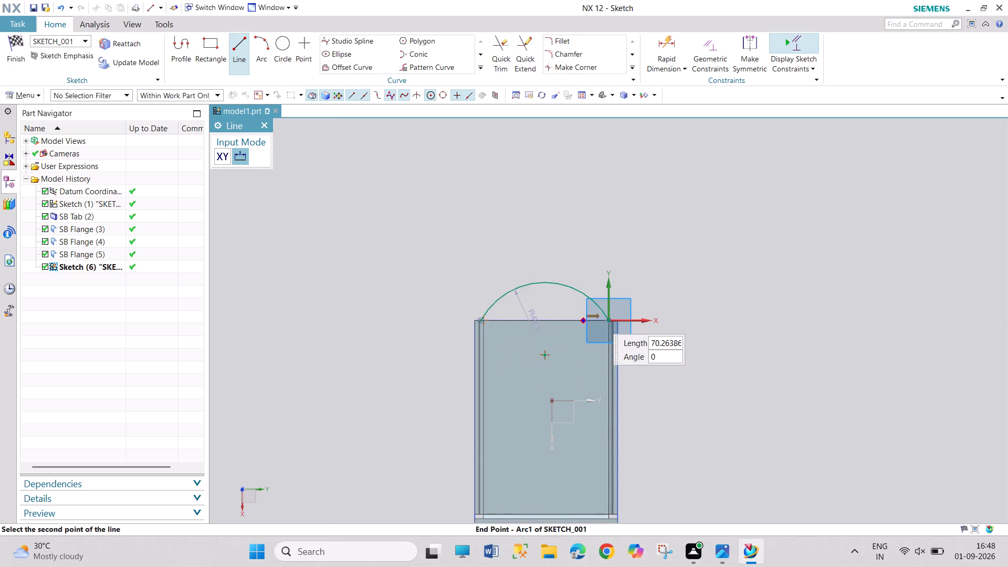
pyautogui.click(607, 321)
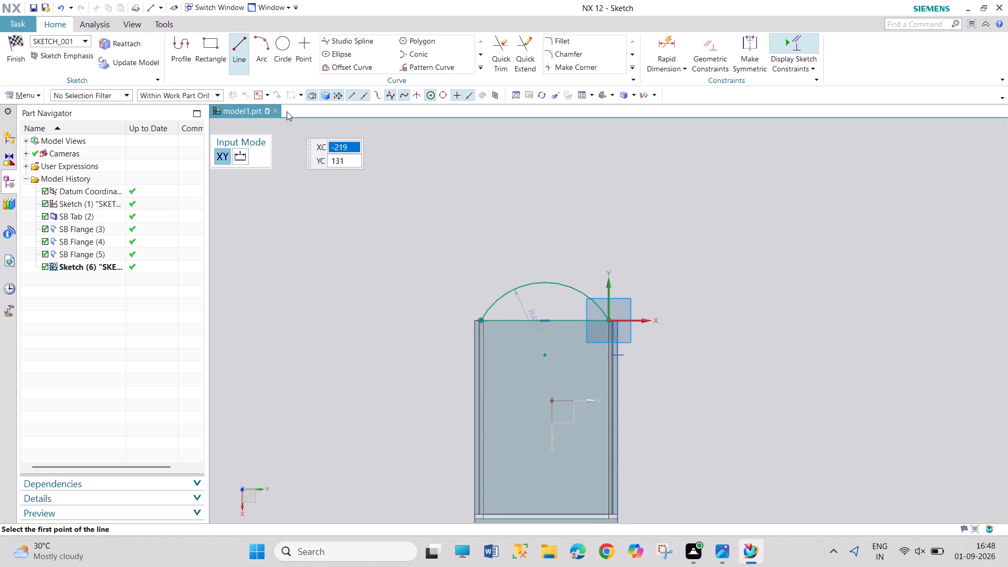
pyautogui.click(265, 128)
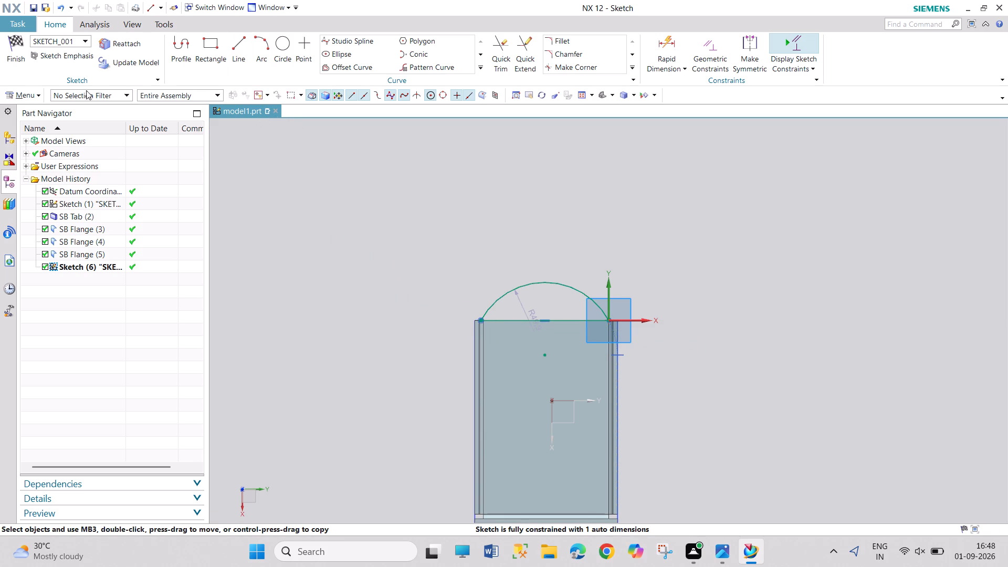
pyautogui.click(12, 60)
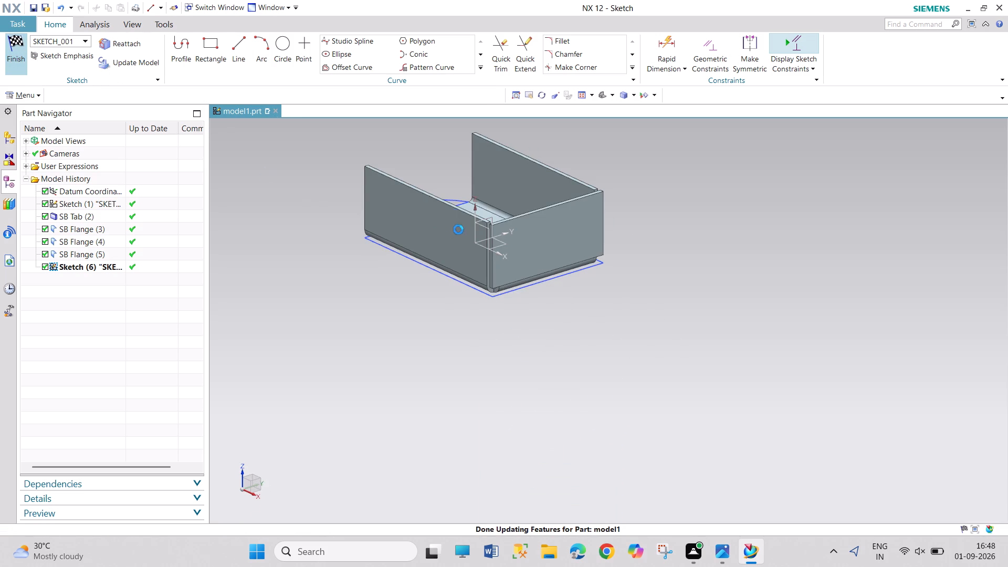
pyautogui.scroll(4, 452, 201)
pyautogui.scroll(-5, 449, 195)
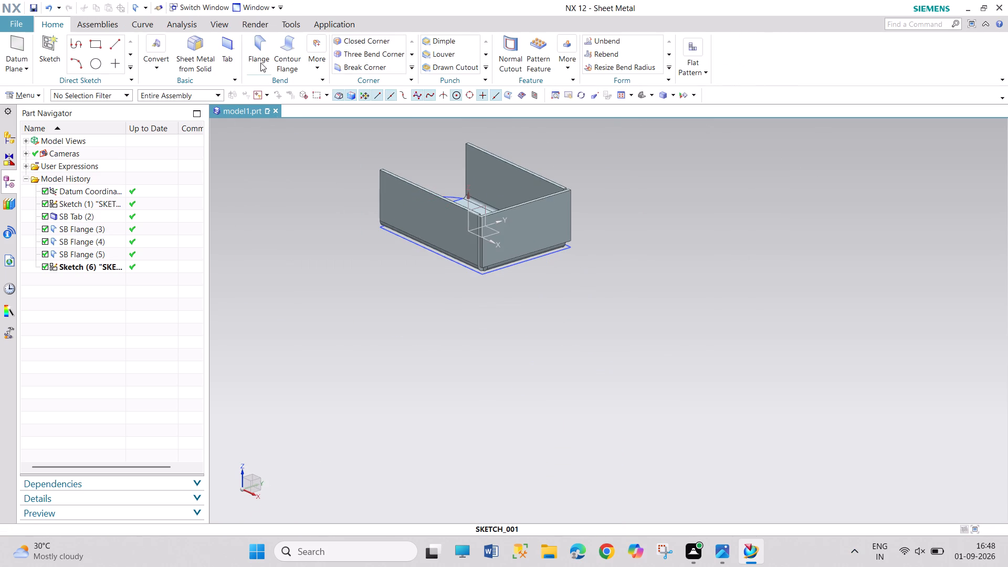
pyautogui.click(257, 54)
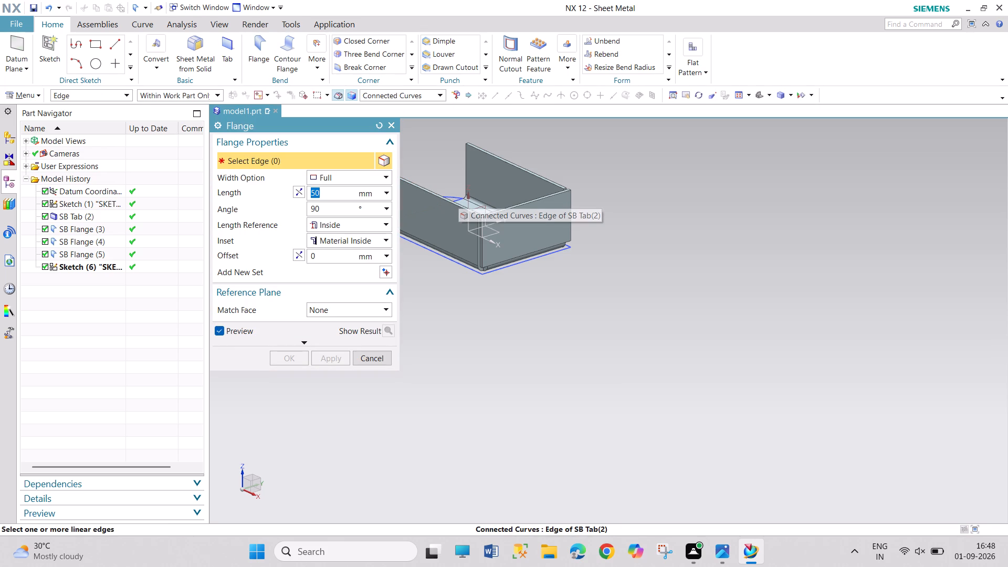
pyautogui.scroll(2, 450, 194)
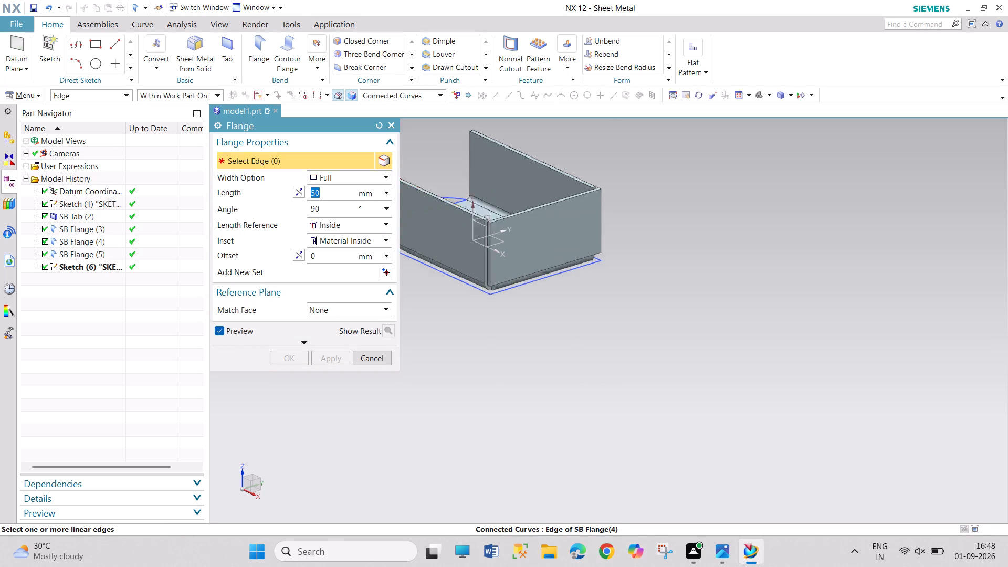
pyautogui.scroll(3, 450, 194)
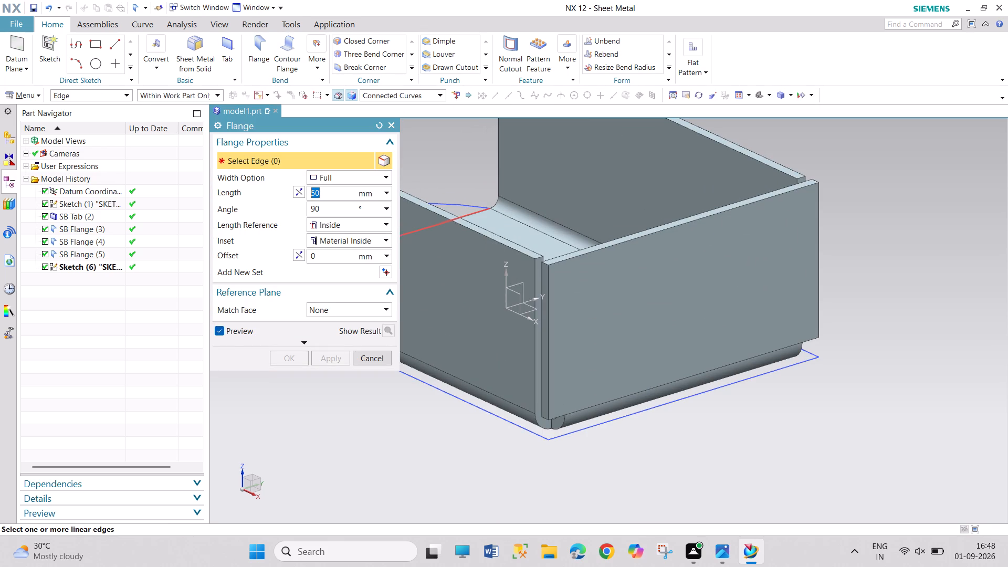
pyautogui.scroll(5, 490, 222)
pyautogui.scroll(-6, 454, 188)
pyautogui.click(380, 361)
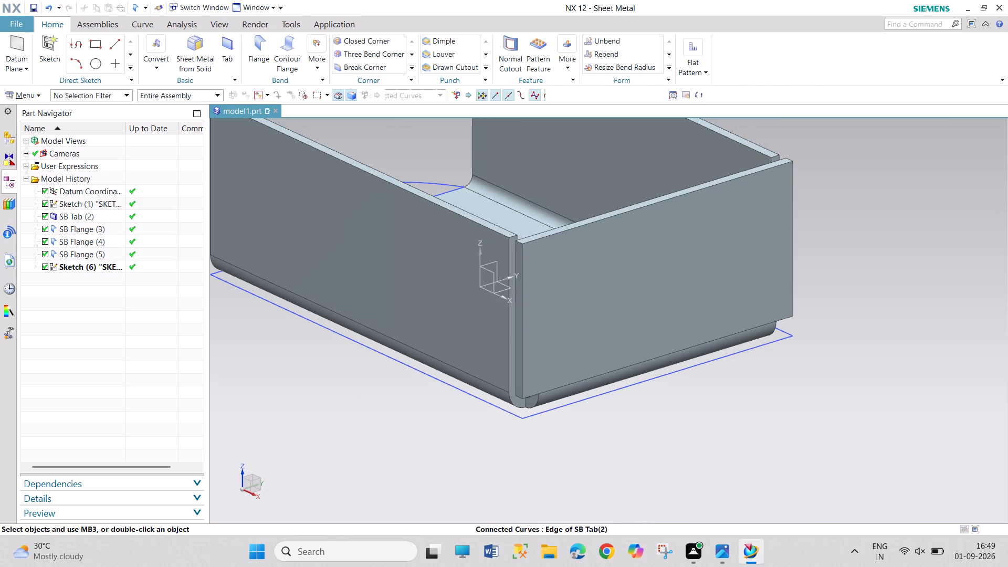
# Create a secondary tab from the closed arc-and-line sketch to give the base a rounded -X end.
pyautogui.scroll(5, 361, 336)
pyautogui.scroll(-7, 364, 341)
pyautogui.scroll(-6, 306, 326)
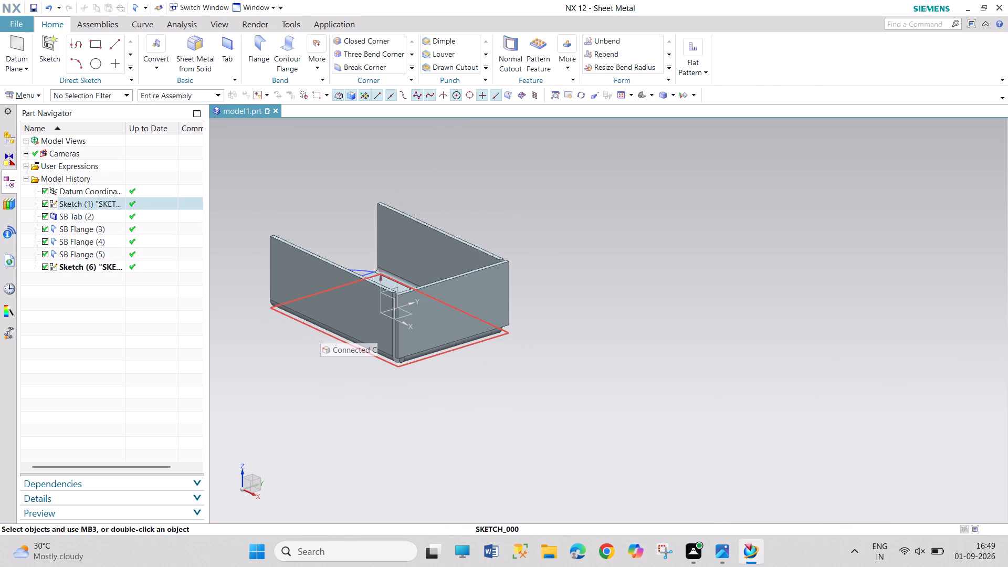
pyautogui.click(228, 45)
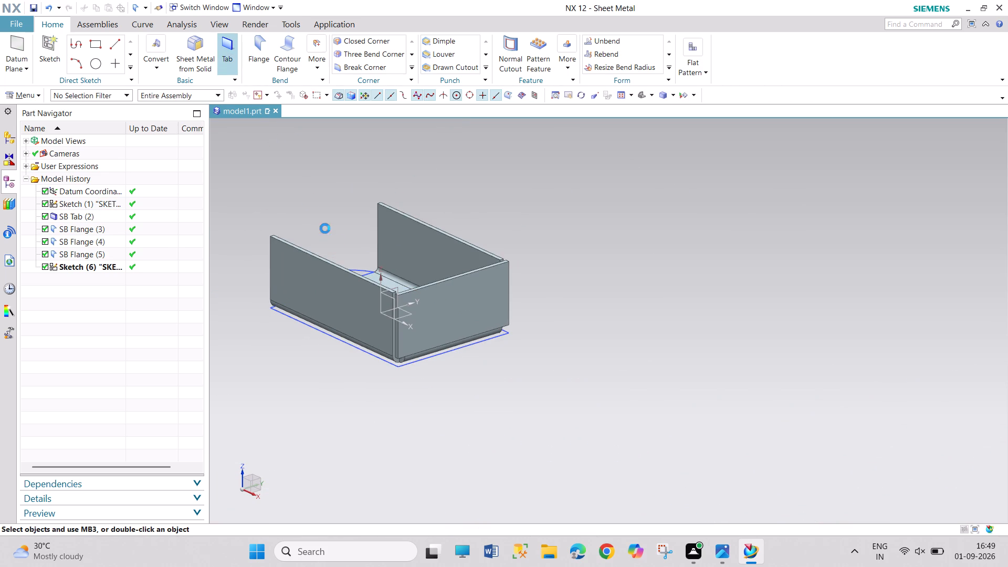
pyautogui.scroll(-9, 412, 321)
pyautogui.scroll(5, 376, 313)
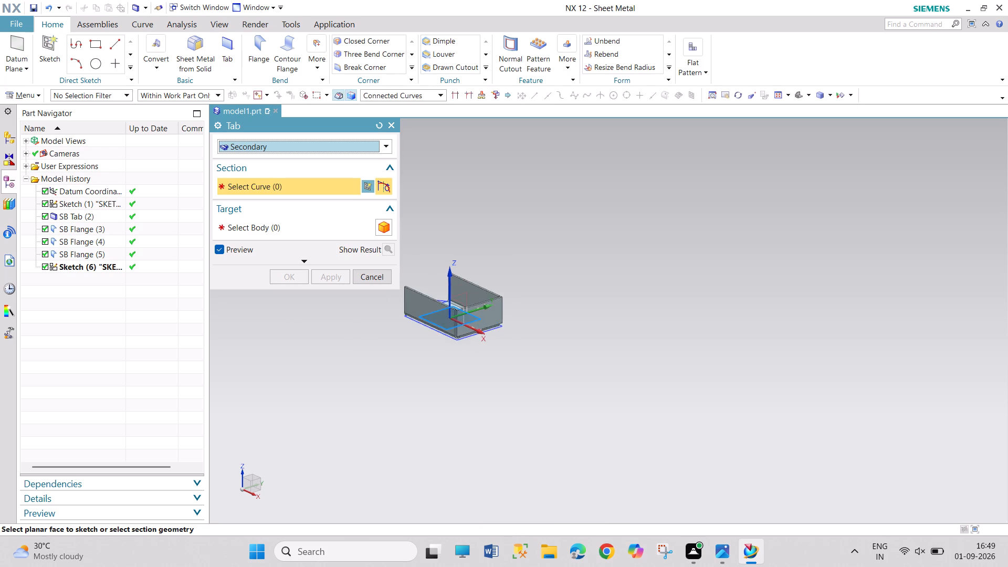
pyautogui.scroll(2, 387, 314)
pyautogui.scroll(3, 455, 259)
pyautogui.click(488, 327)
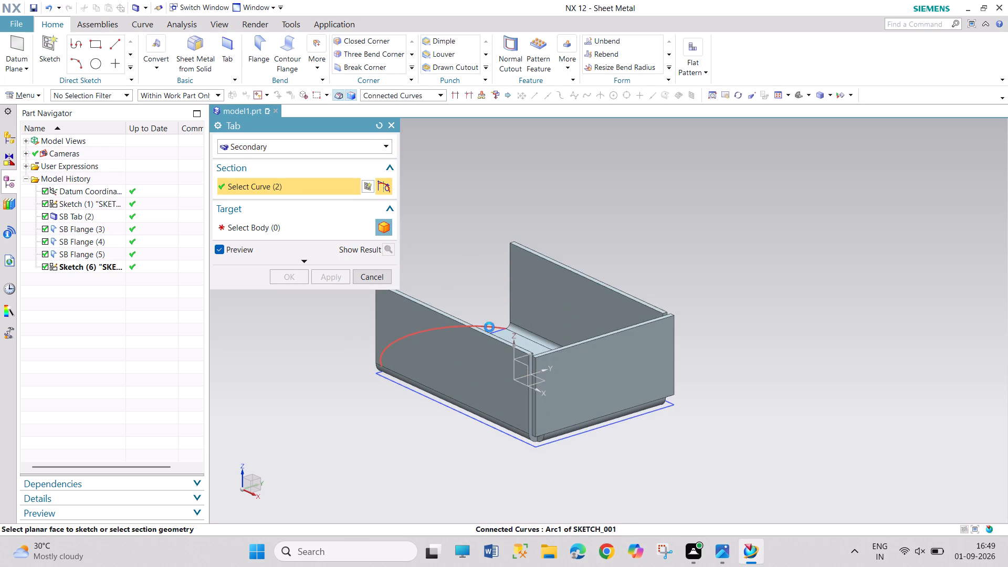
pyautogui.click(297, 274)
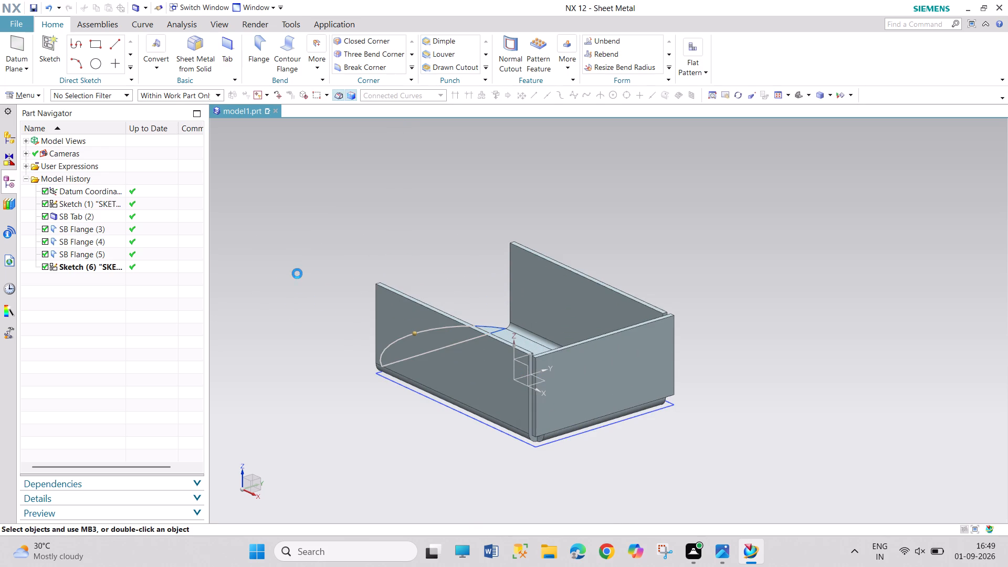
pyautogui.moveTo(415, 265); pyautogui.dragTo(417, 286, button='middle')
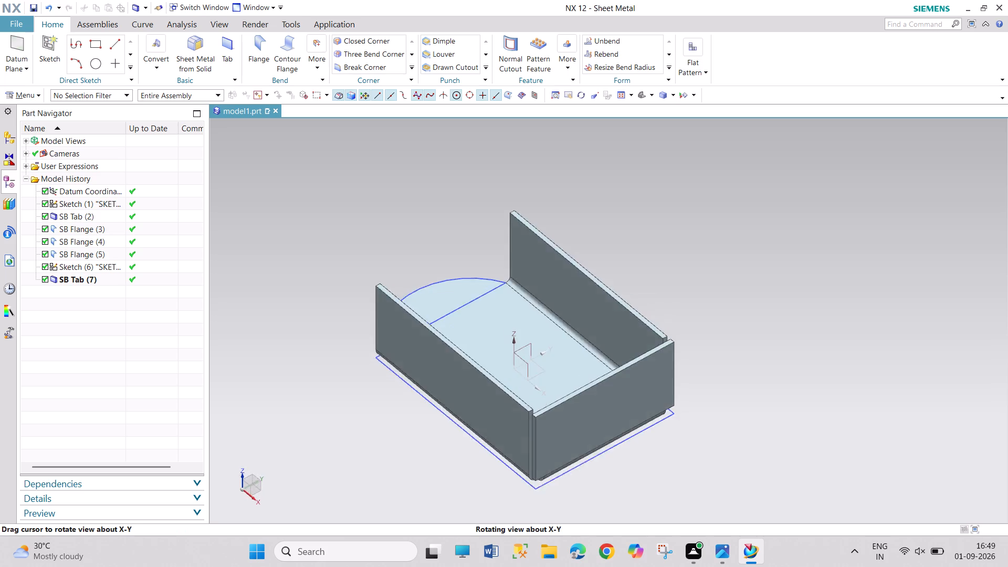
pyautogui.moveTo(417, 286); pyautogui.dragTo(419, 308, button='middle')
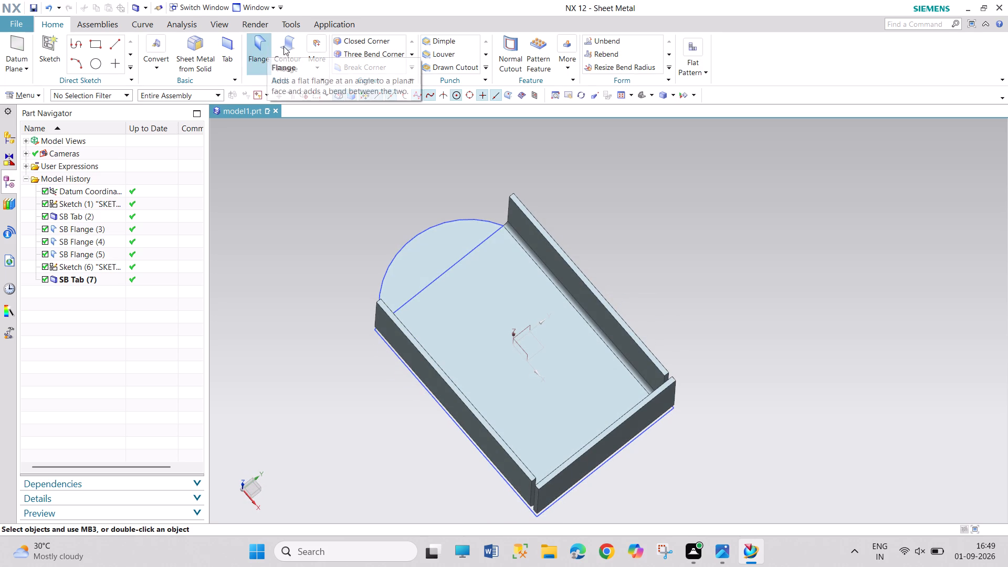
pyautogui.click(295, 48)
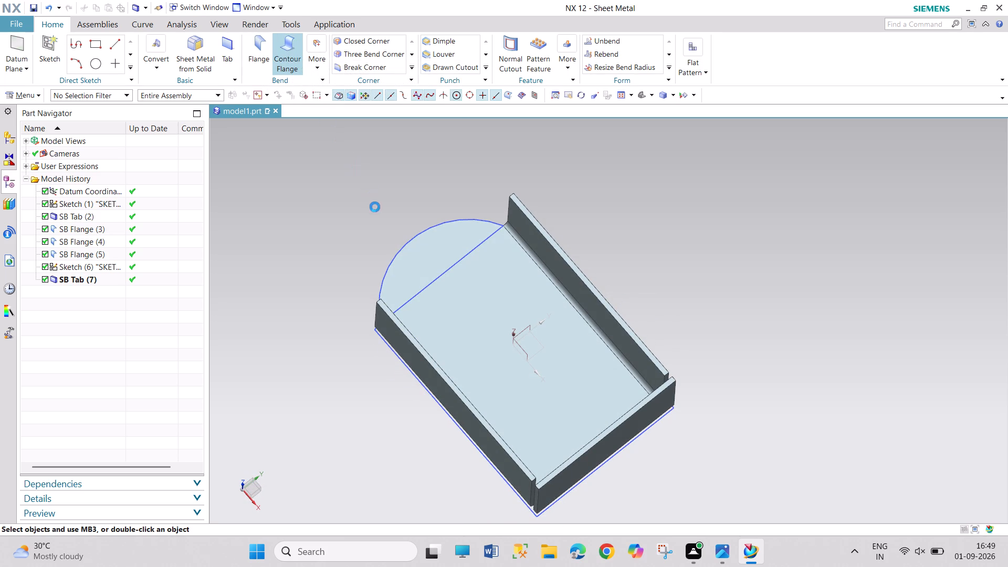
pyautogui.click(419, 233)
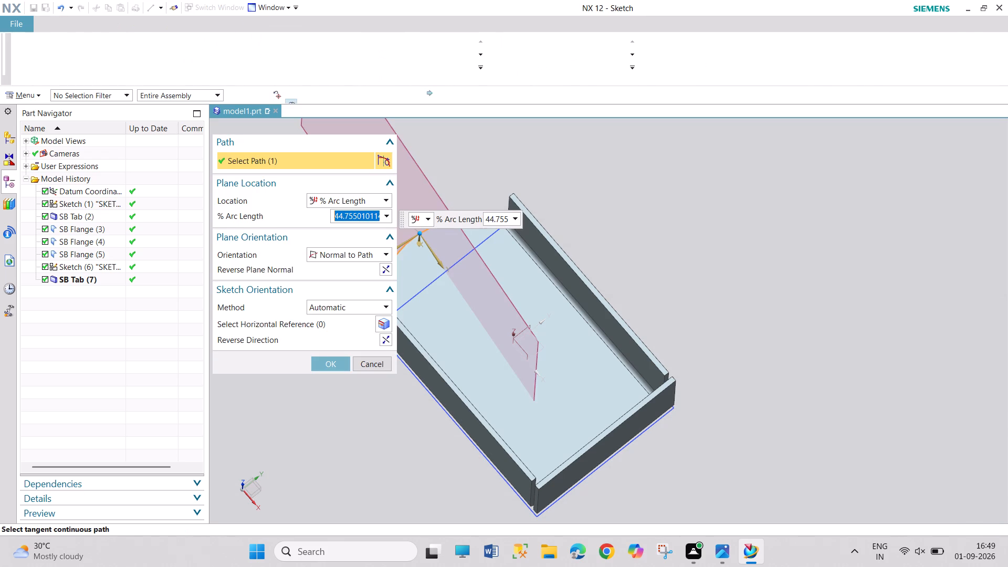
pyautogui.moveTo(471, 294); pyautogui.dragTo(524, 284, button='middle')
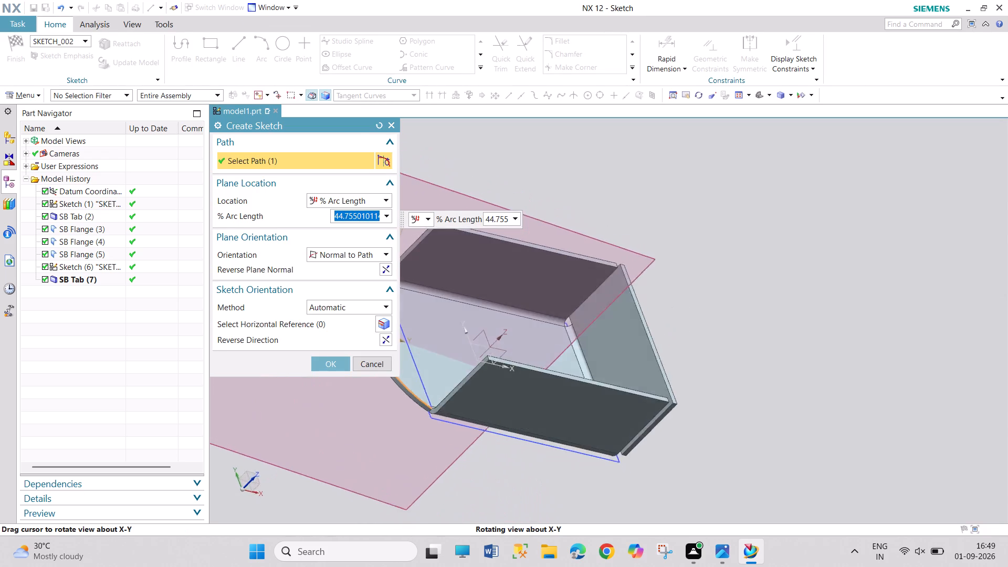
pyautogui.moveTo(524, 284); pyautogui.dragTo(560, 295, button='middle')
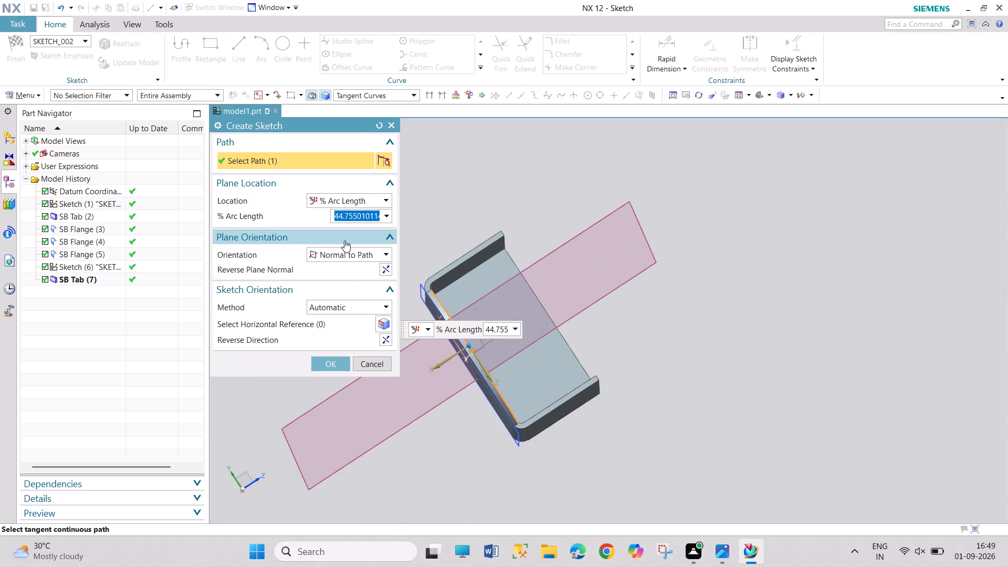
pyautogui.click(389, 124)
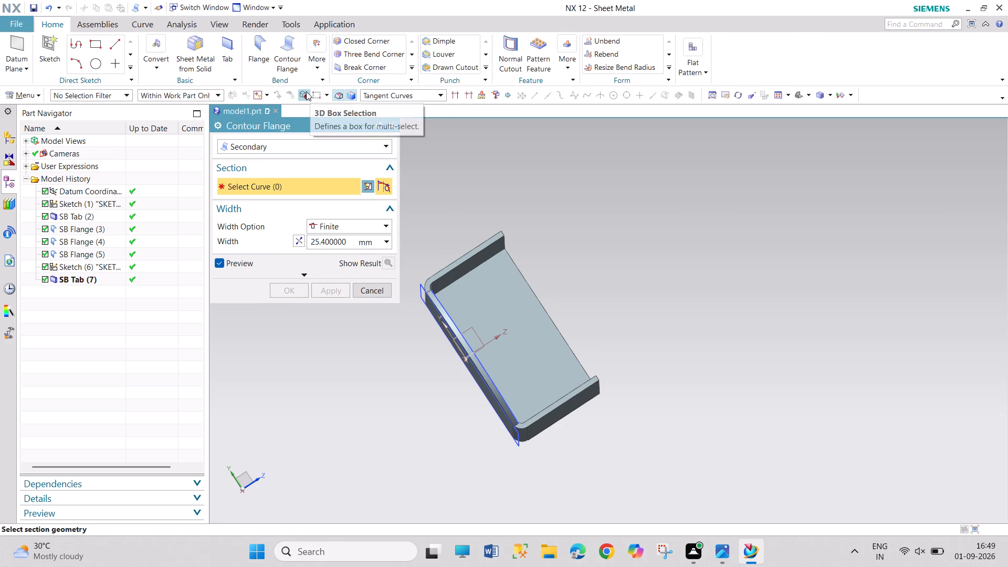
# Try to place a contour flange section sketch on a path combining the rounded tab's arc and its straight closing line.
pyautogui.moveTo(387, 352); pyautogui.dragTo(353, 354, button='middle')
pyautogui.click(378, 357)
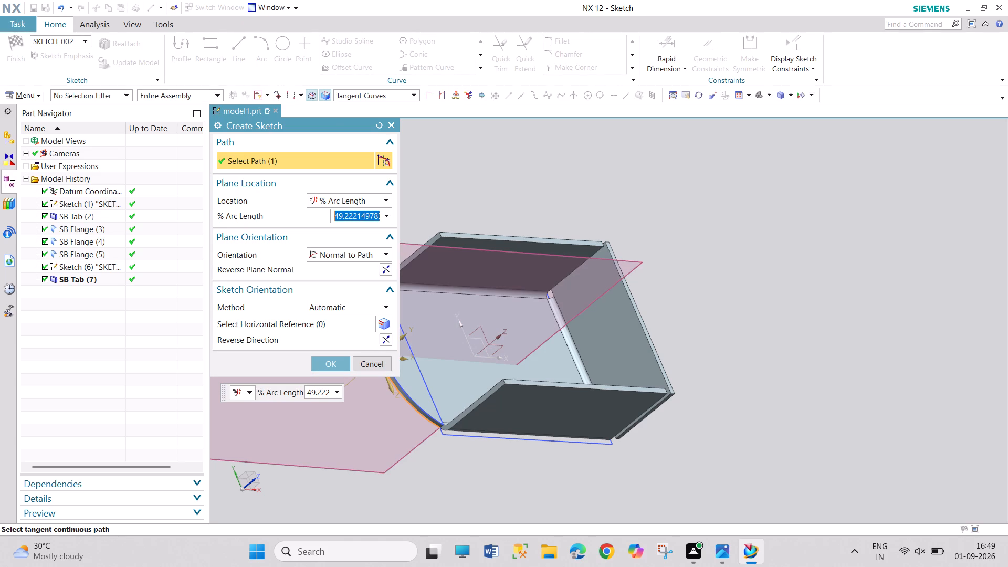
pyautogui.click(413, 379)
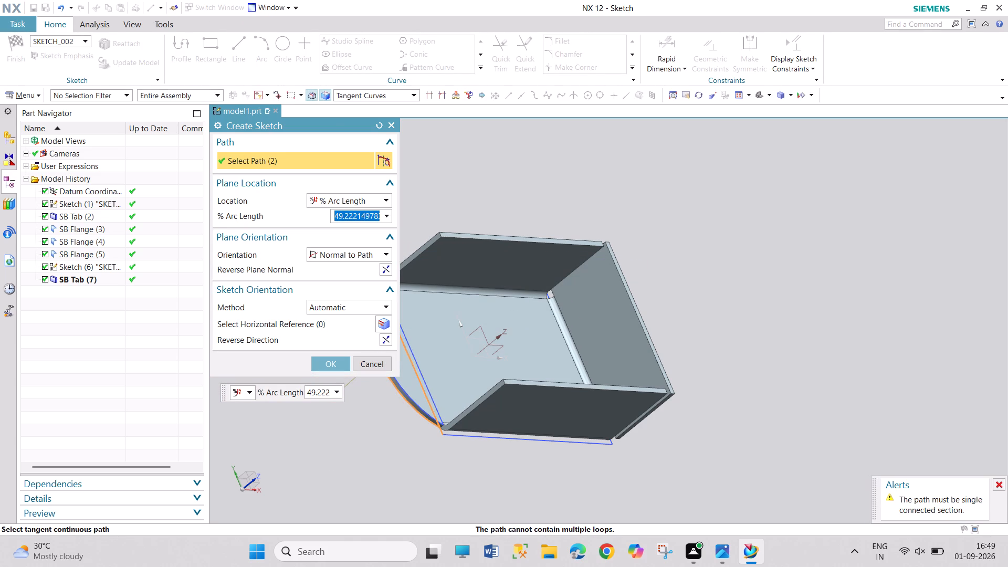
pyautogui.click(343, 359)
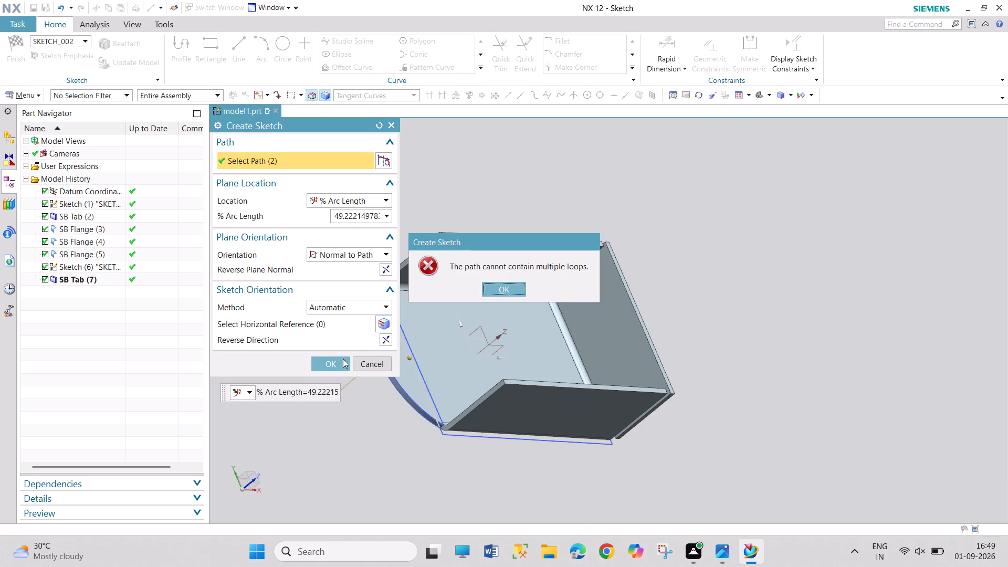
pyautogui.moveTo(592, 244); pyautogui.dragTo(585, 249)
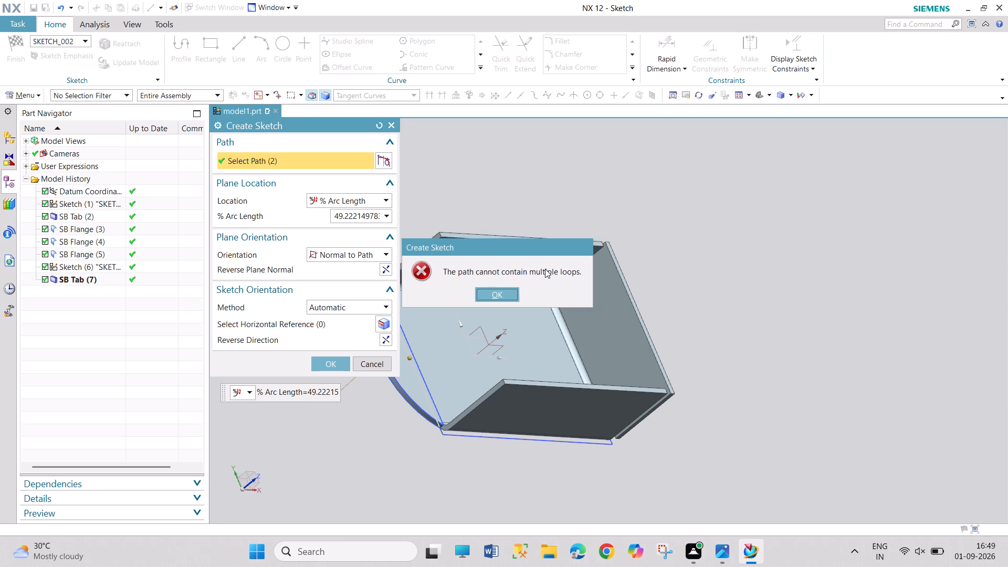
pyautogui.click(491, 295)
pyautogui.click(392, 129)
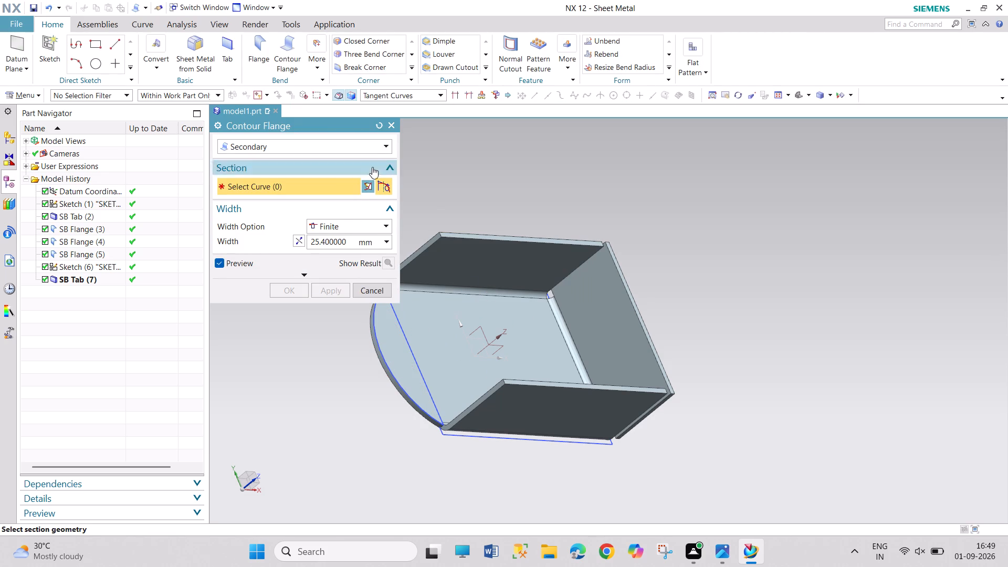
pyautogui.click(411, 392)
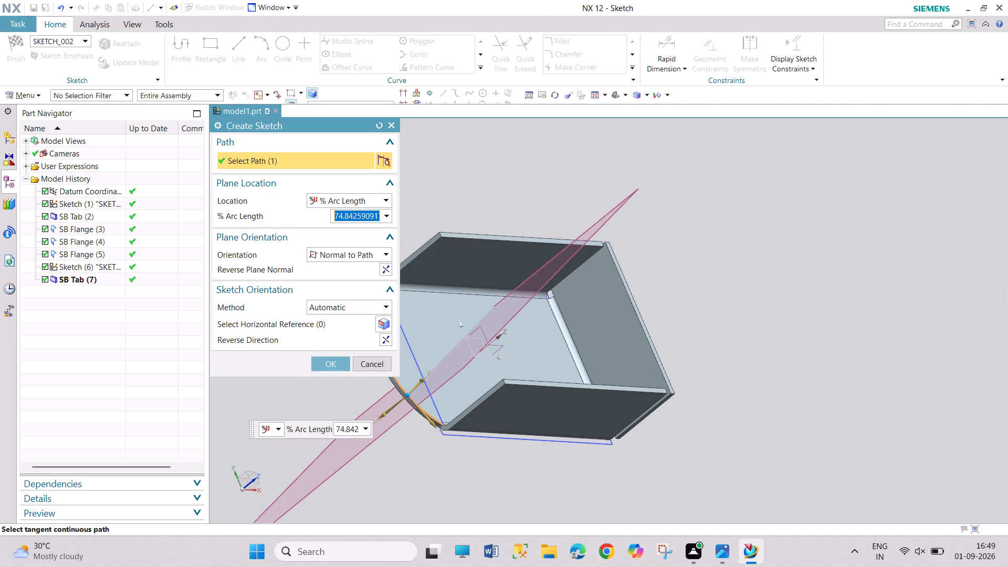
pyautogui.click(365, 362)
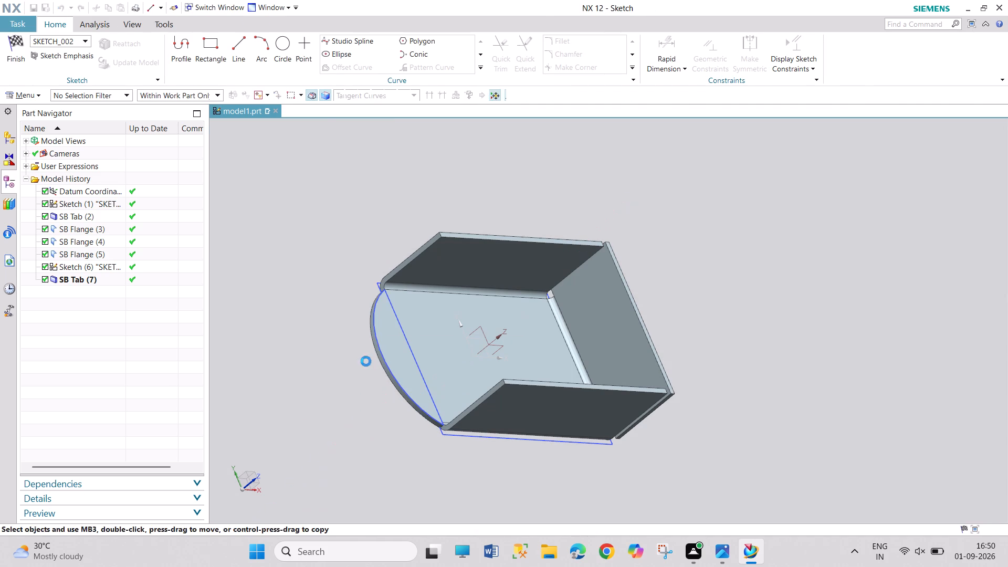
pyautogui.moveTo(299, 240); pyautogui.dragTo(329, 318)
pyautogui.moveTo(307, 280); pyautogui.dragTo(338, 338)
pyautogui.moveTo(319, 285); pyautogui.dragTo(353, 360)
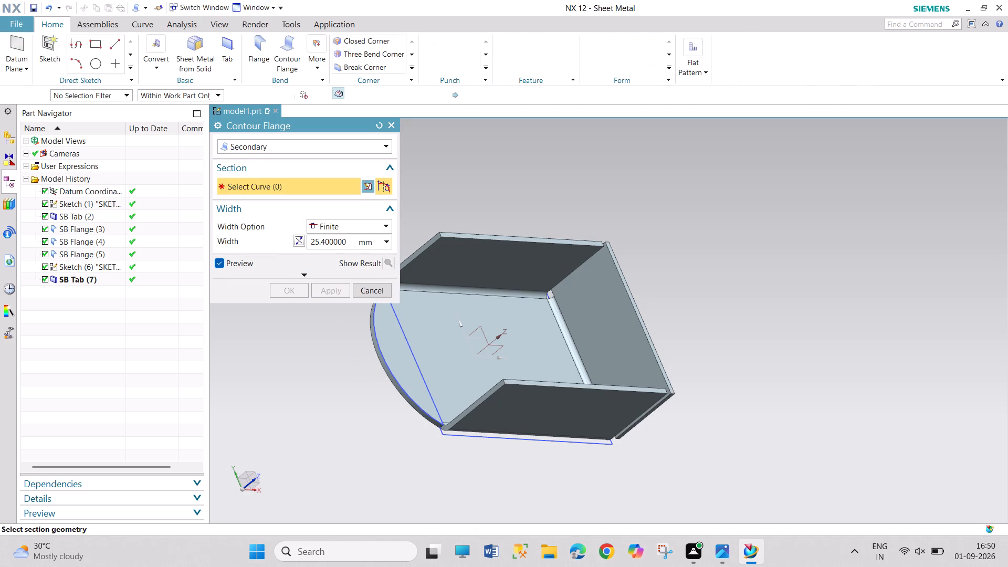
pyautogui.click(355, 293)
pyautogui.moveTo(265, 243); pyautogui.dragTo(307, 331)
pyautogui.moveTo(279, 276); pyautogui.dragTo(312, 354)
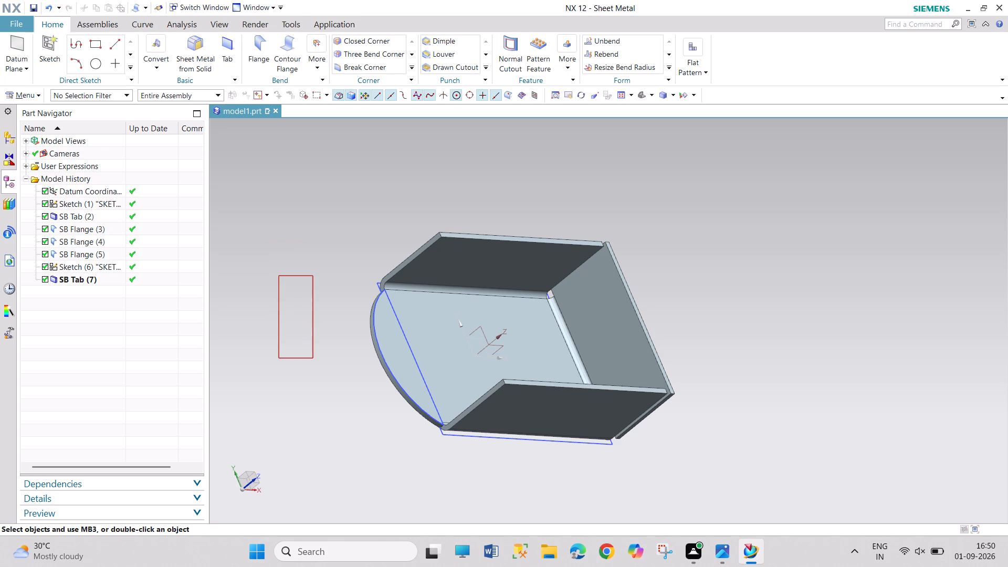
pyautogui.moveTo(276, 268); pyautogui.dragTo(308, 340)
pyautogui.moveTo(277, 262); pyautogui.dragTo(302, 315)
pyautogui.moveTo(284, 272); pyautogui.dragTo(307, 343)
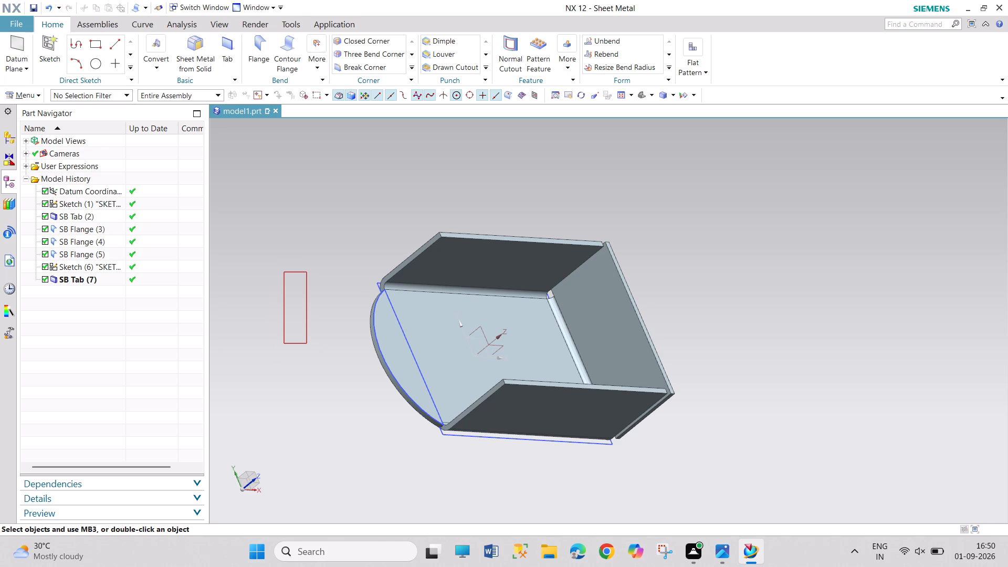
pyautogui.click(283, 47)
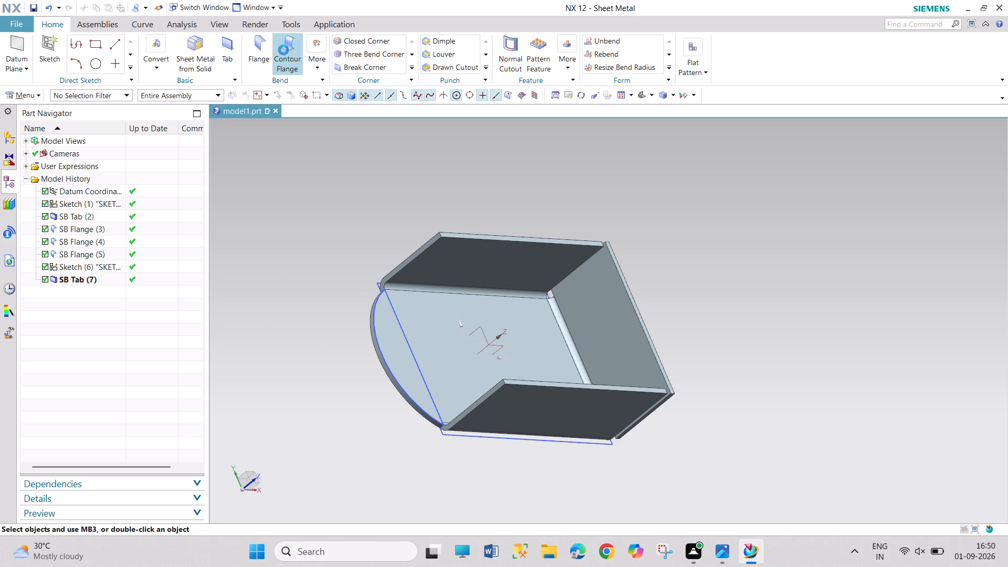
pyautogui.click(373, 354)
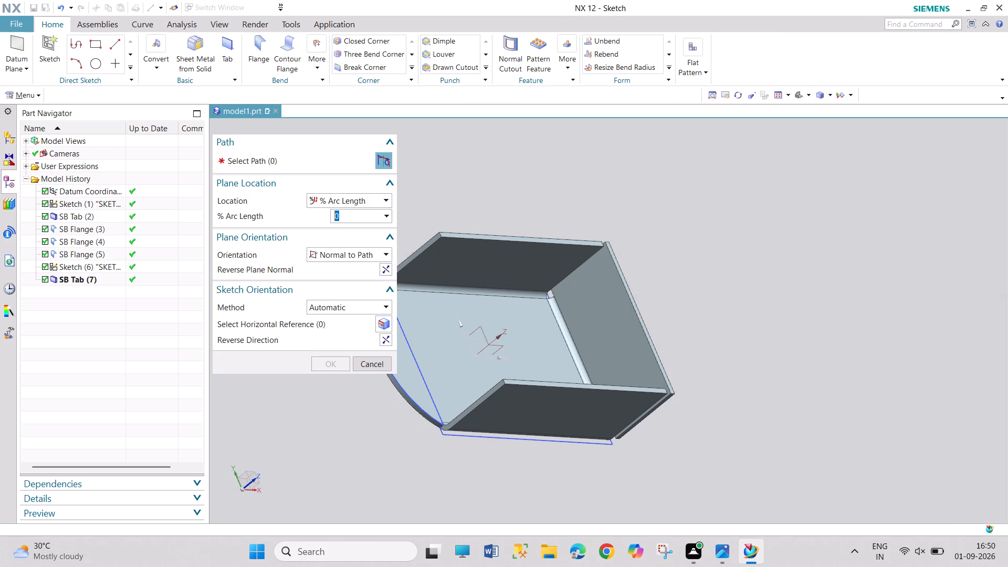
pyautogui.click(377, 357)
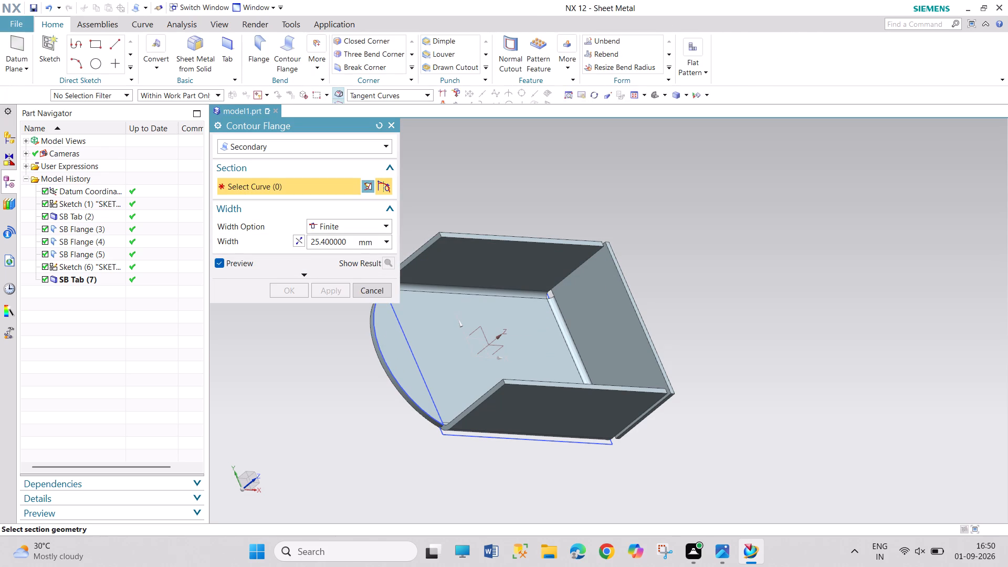
# Create a new blank model part with the default settings, then return to the sheet metal part model1.
pyautogui.hotkey('ctrl', 'n')
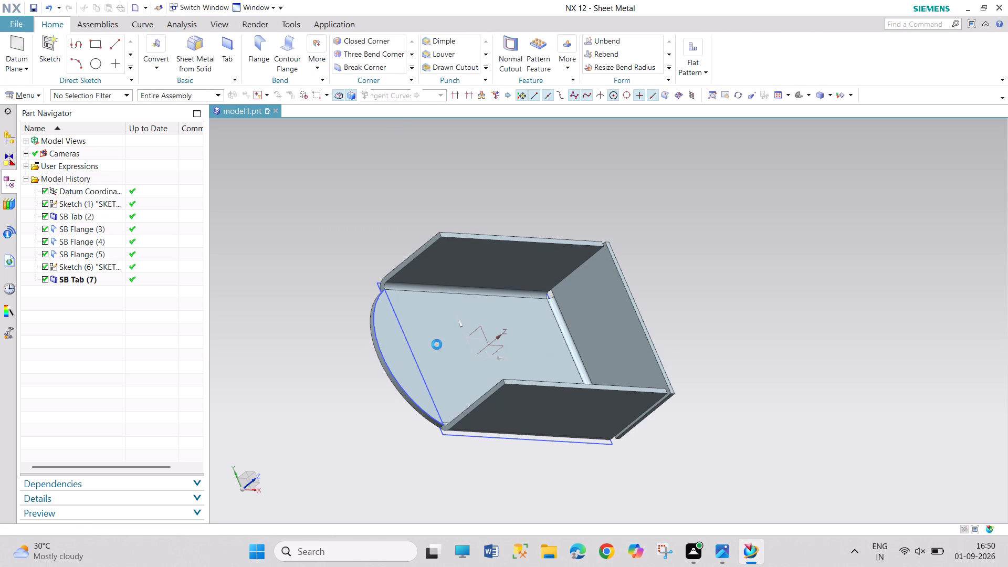
pyautogui.press('Return')
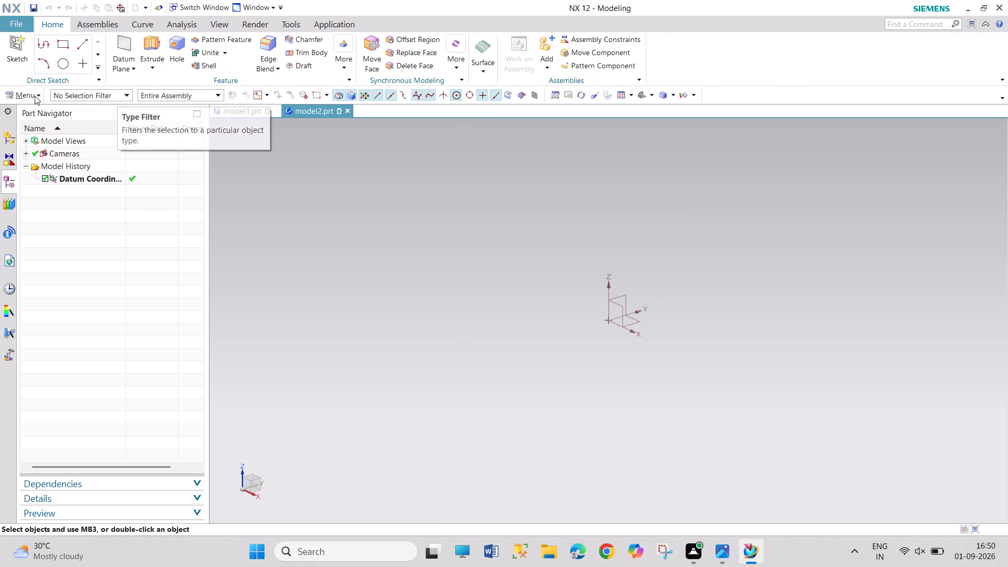
pyautogui.click(246, 112)
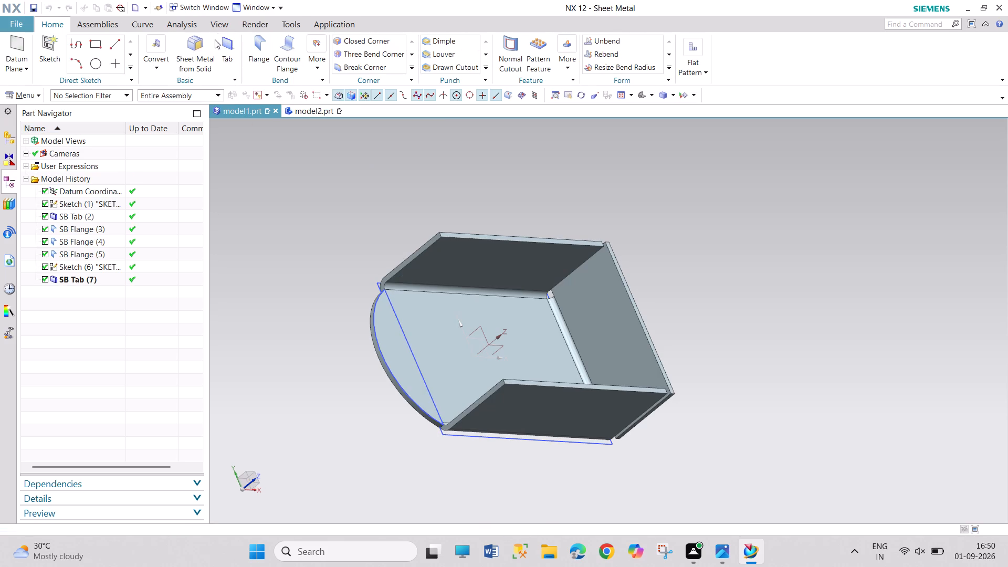
# Start a secondary contour flange and place its section sketch normal to the rounded tab's arc at about 80.93% arc length.
pyautogui.click(281, 46)
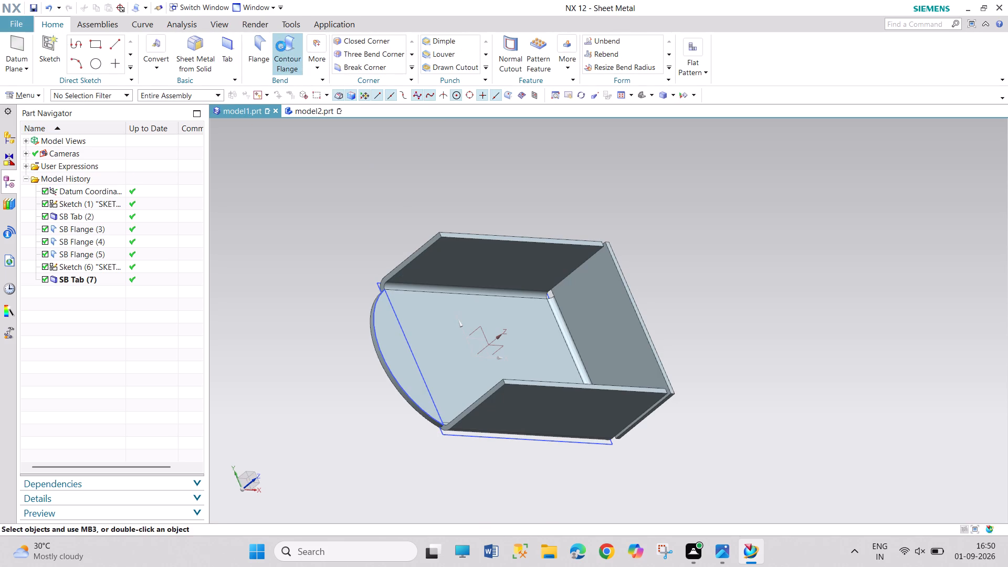
pyautogui.click(420, 369)
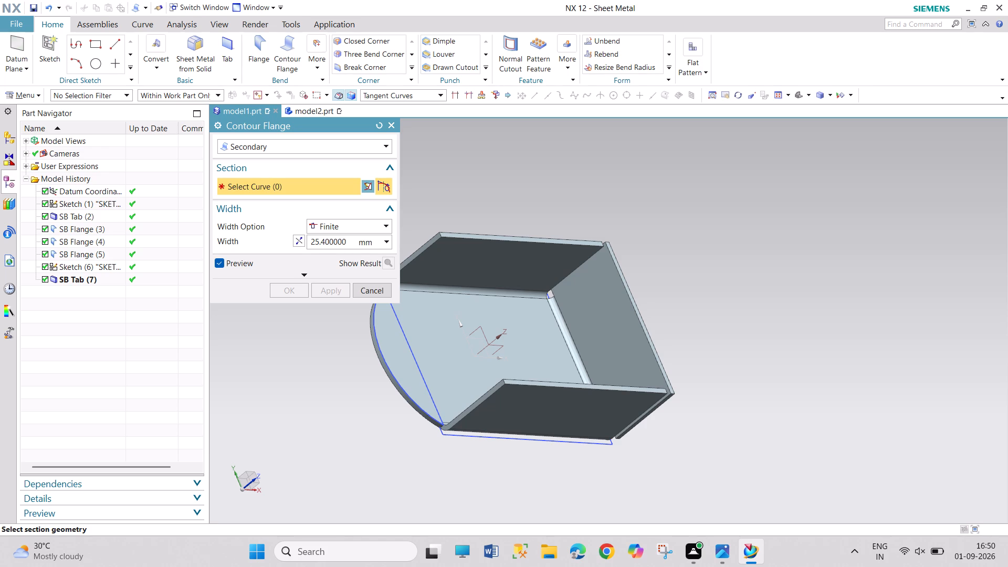
pyautogui.click(416, 404)
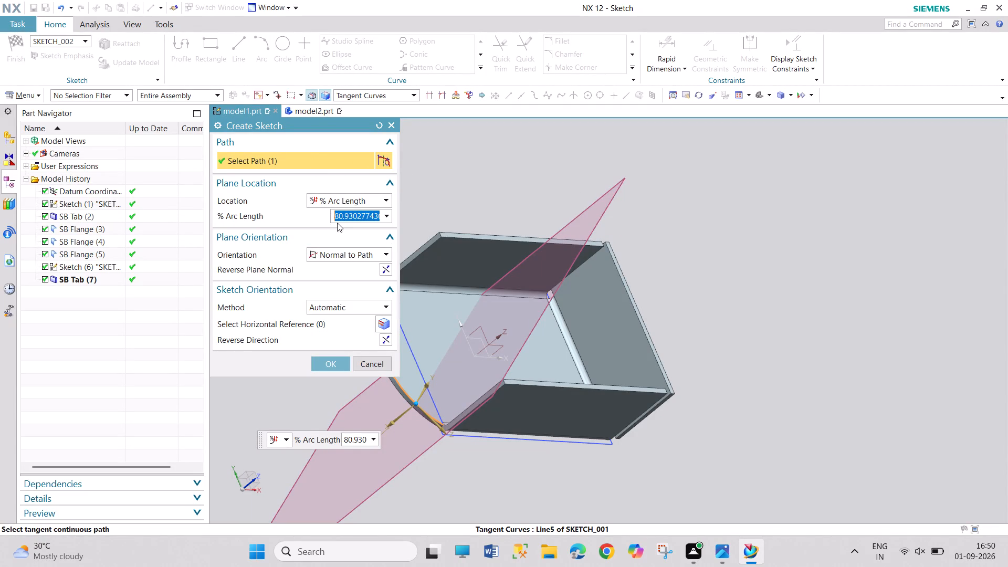
pyautogui.click(346, 362)
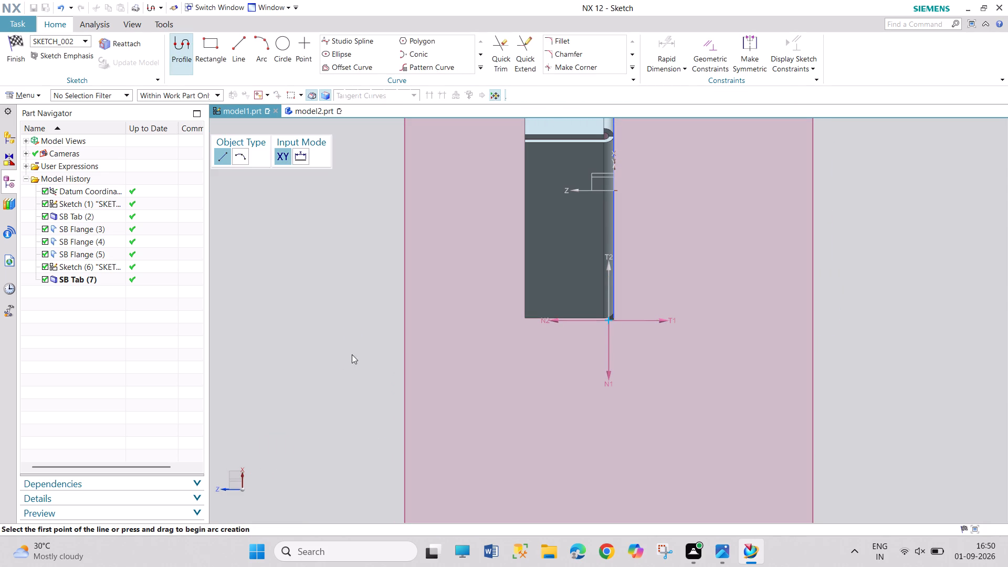
# Sketch an outward-bulging semicircular arc across the side flange's end edge, close it with a straight line, and finish the section sketch.
pyautogui.click(289, 54)
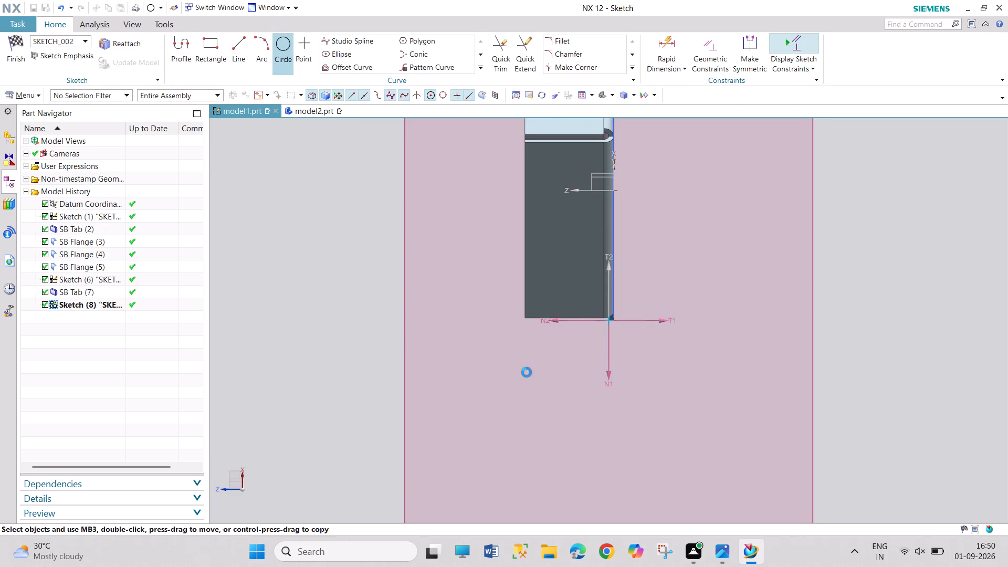
pyautogui.click(236, 51)
pyautogui.click(258, 50)
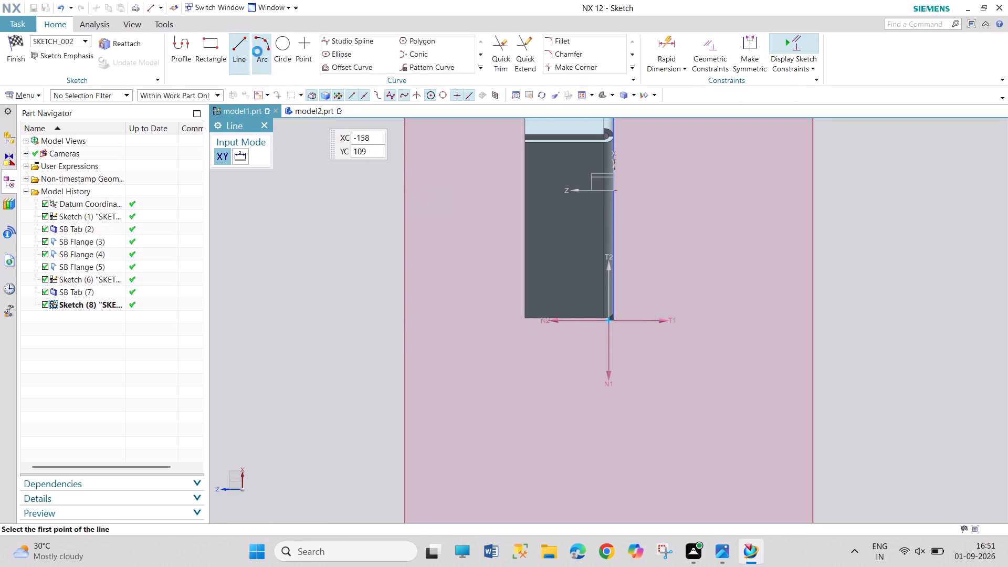
pyautogui.click(526, 317)
pyautogui.click(603, 319)
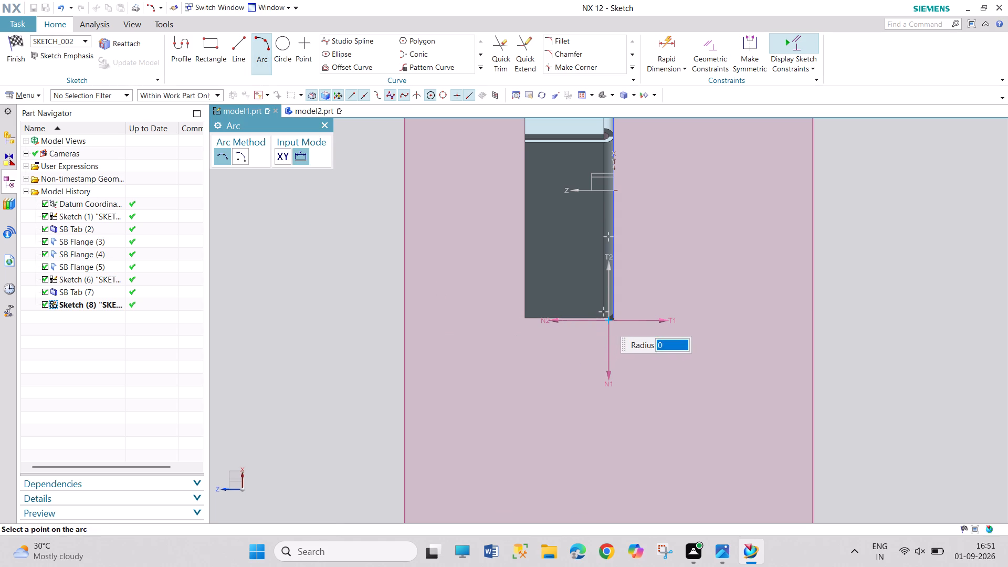
pyautogui.click(574, 339)
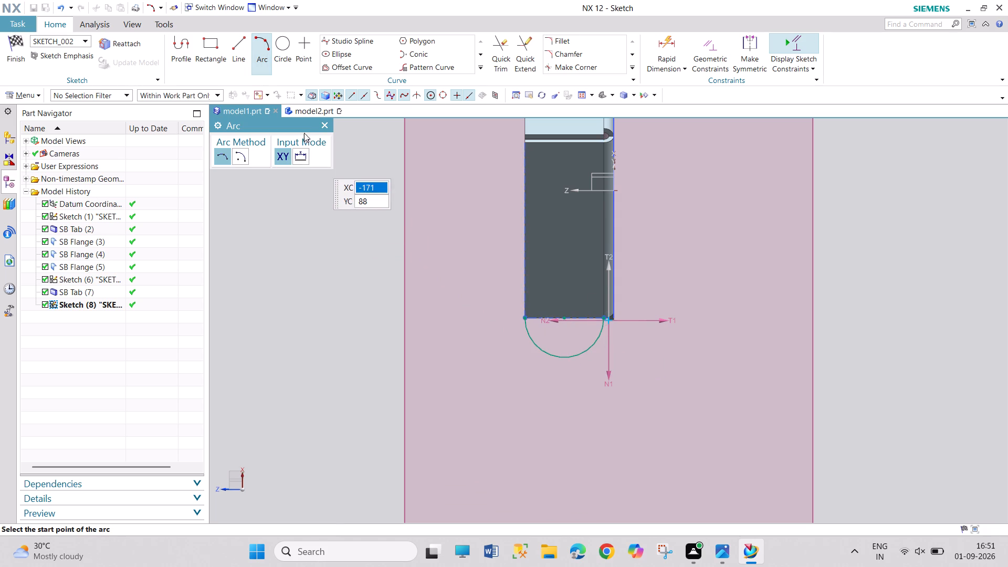
pyautogui.click(240, 45)
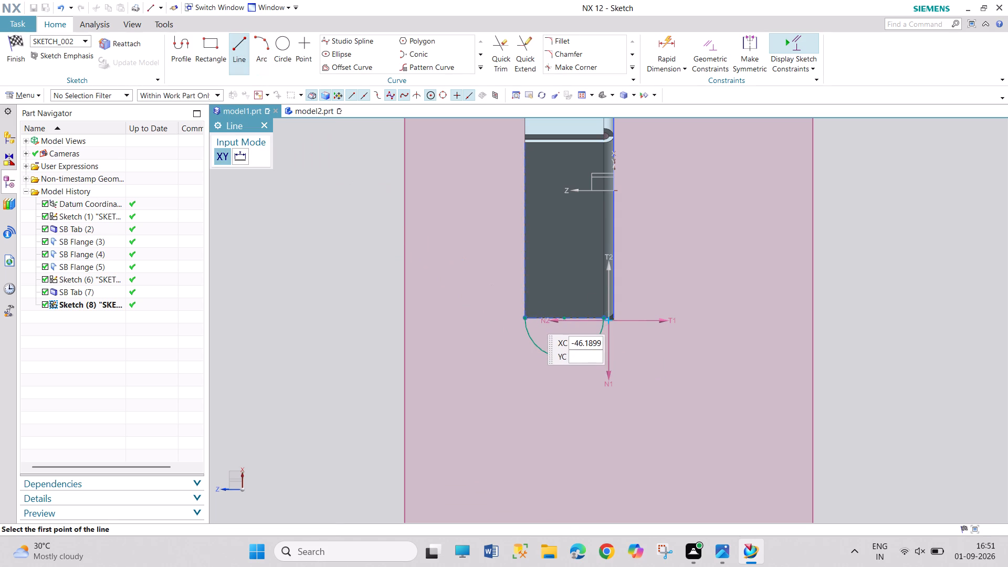
pyautogui.click(524, 317)
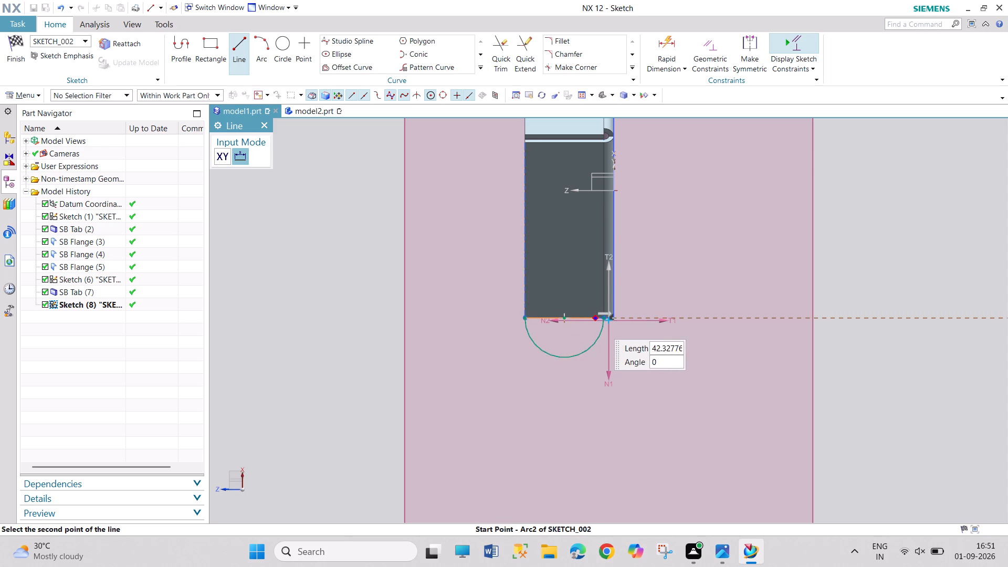
pyautogui.click(601, 322)
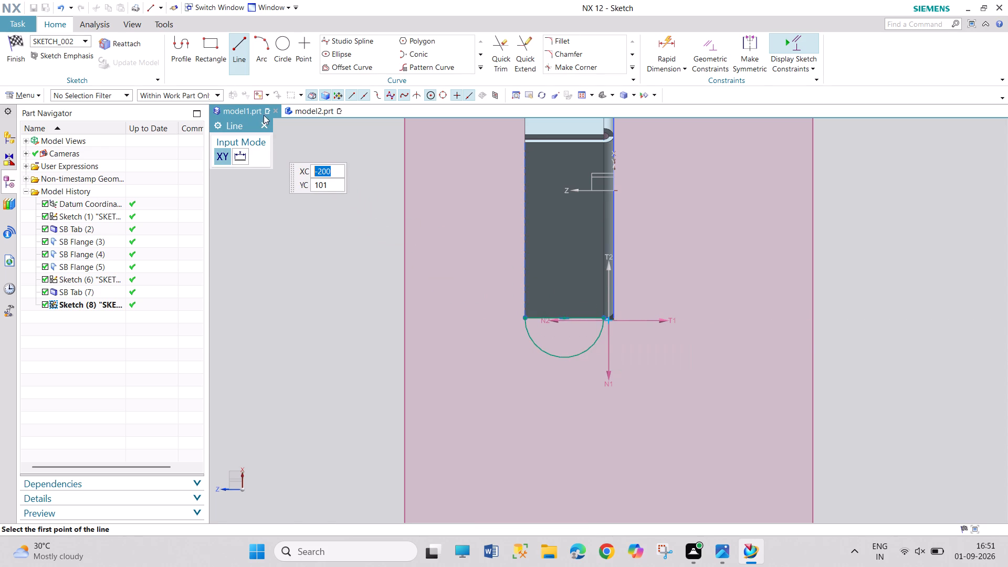
pyautogui.click(263, 122)
pyautogui.click(16, 56)
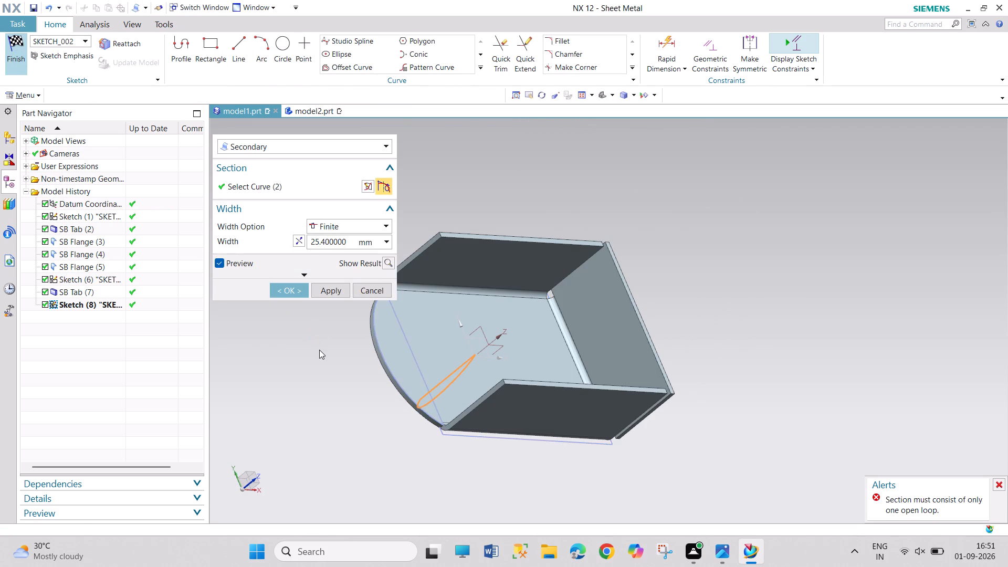
# Cancel the secondary contour flange and discard its section sketch without saving it.
pyautogui.scroll(1, 319, 350)
pyautogui.moveTo(319, 350); pyautogui.dragTo(387, 355, button='middle')
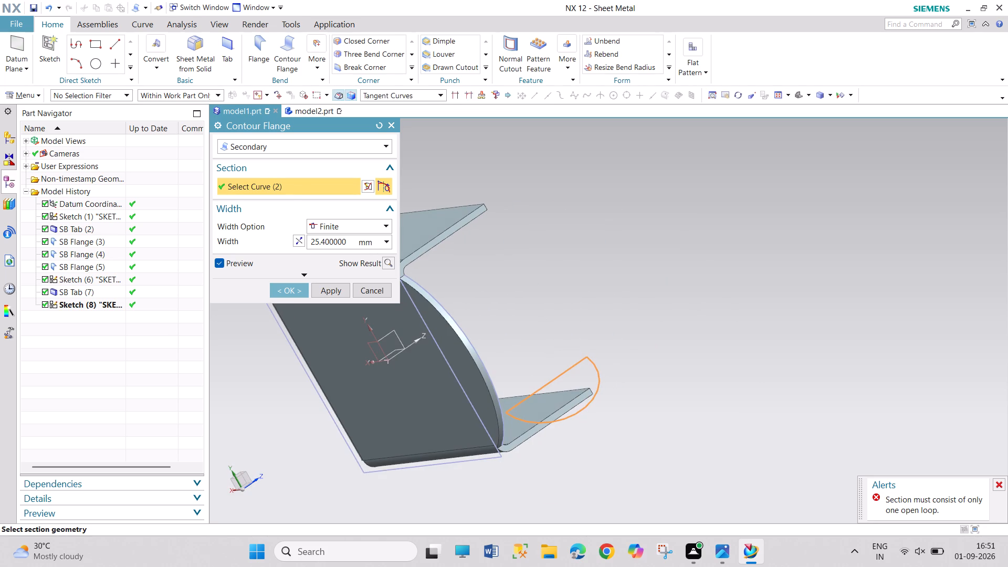
pyautogui.click(390, 125)
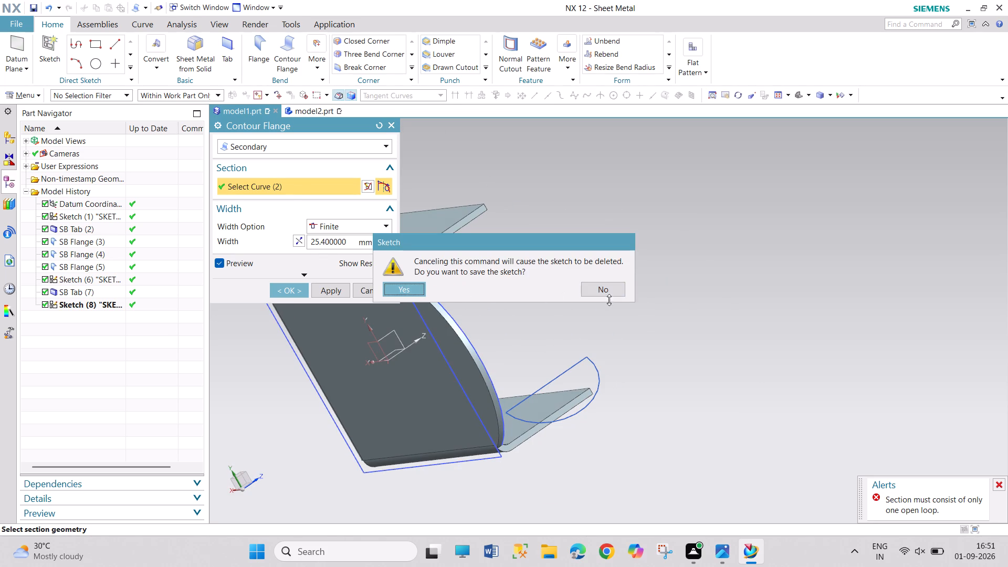
pyautogui.click(601, 293)
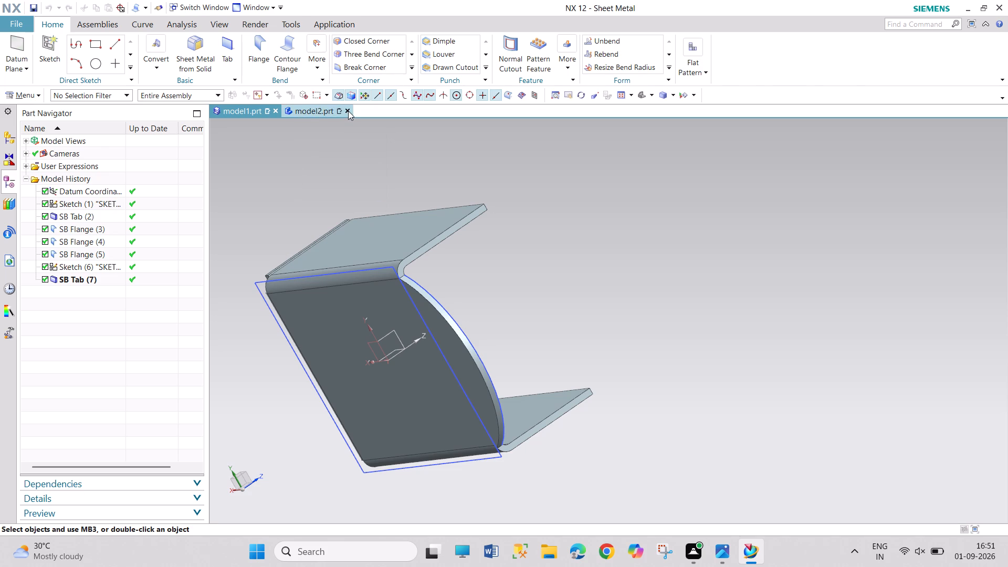
# Close the blank part model2 without saving it.
pyautogui.click(348, 111)
pyautogui.click(496, 310)
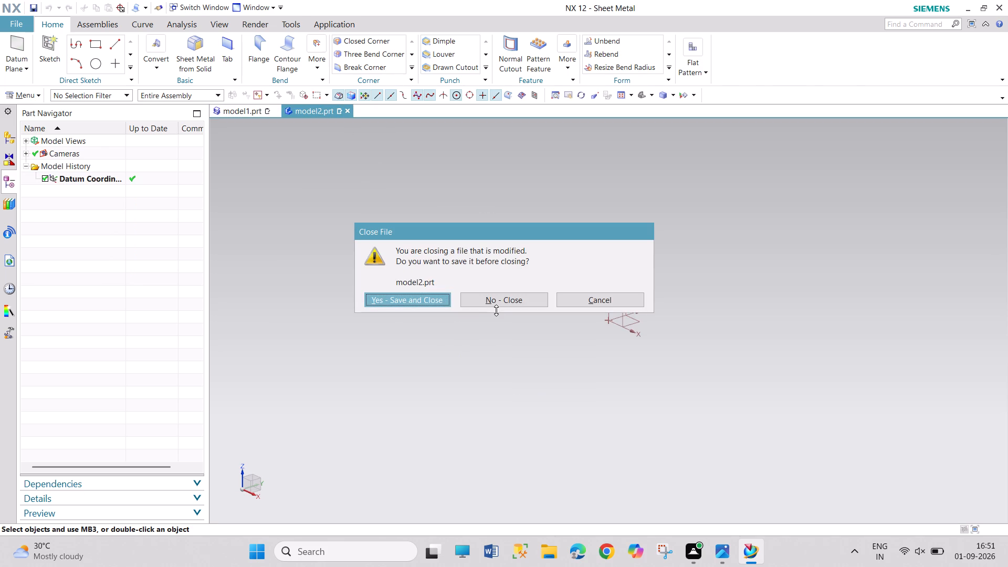
pyautogui.click(497, 304)
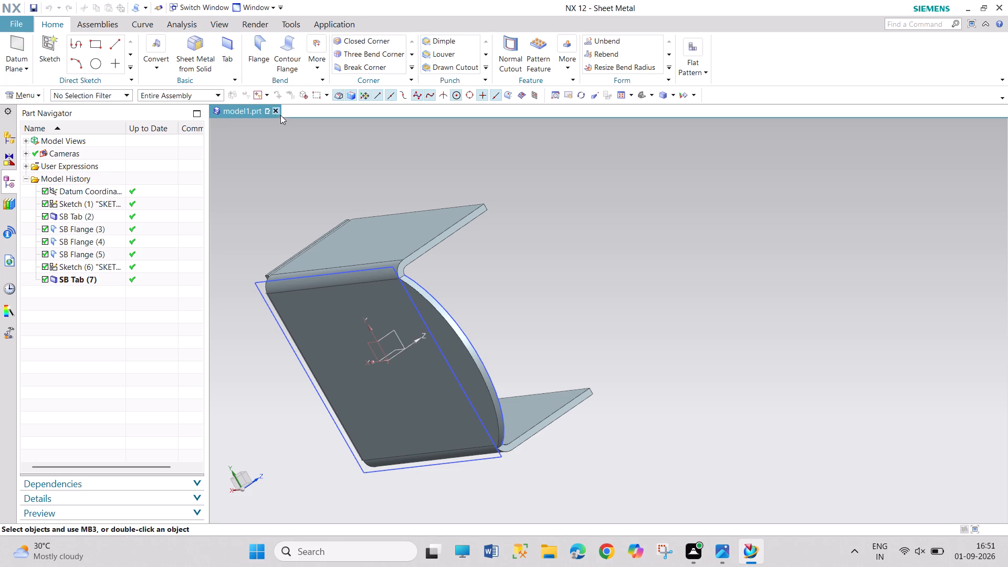
# Delete the rounded tab extension feature from the sheet metal part, leaving its sketch in the model.
pyautogui.moveTo(521, 327); pyautogui.dragTo(469, 323, button='middle')
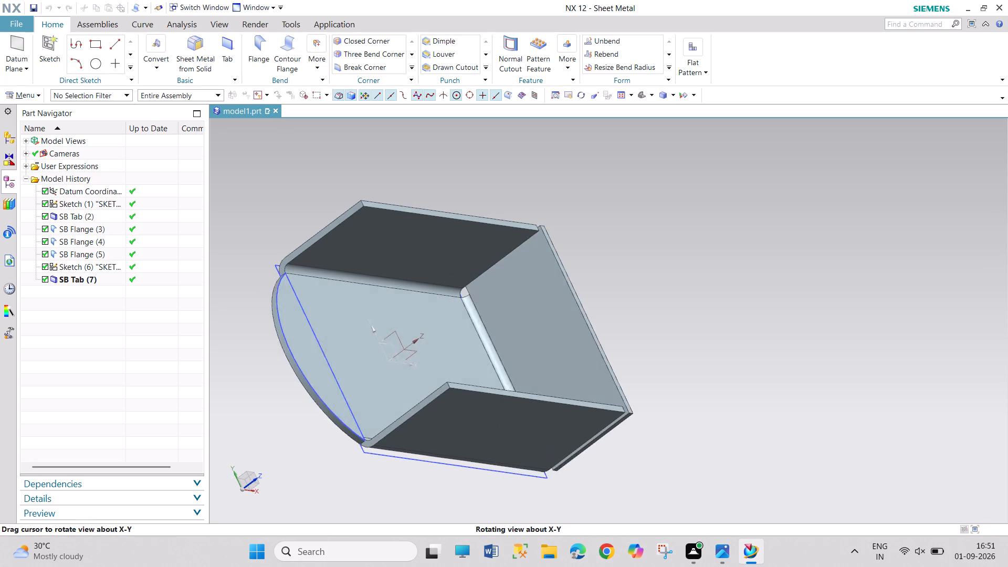
pyautogui.moveTo(469, 323); pyautogui.dragTo(467, 323, button='middle')
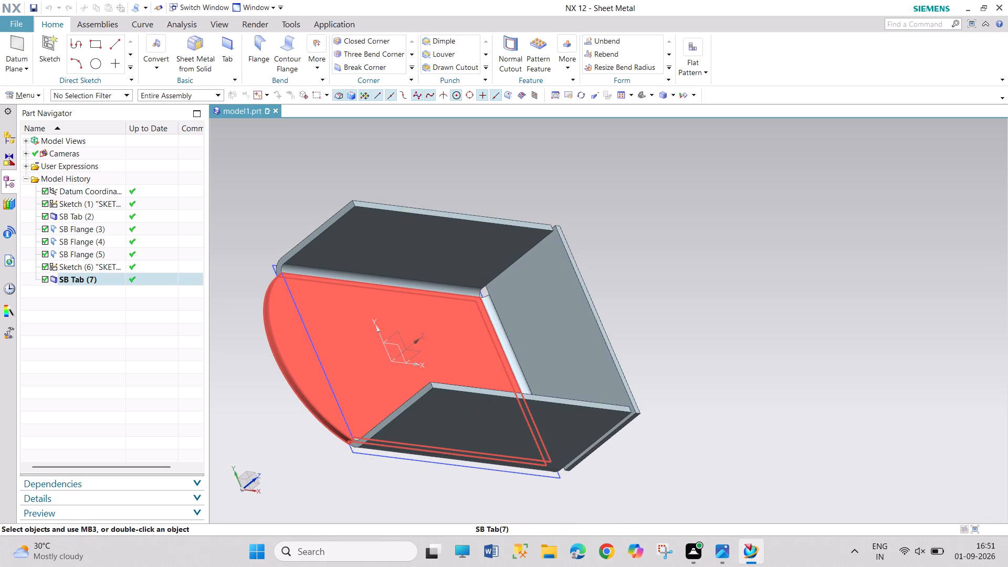
pyautogui.hotkey('ctrl', 'z')
pyautogui.hotkey('ctrl', 'z')
pyautogui.hotkey('ctrl', 'z')
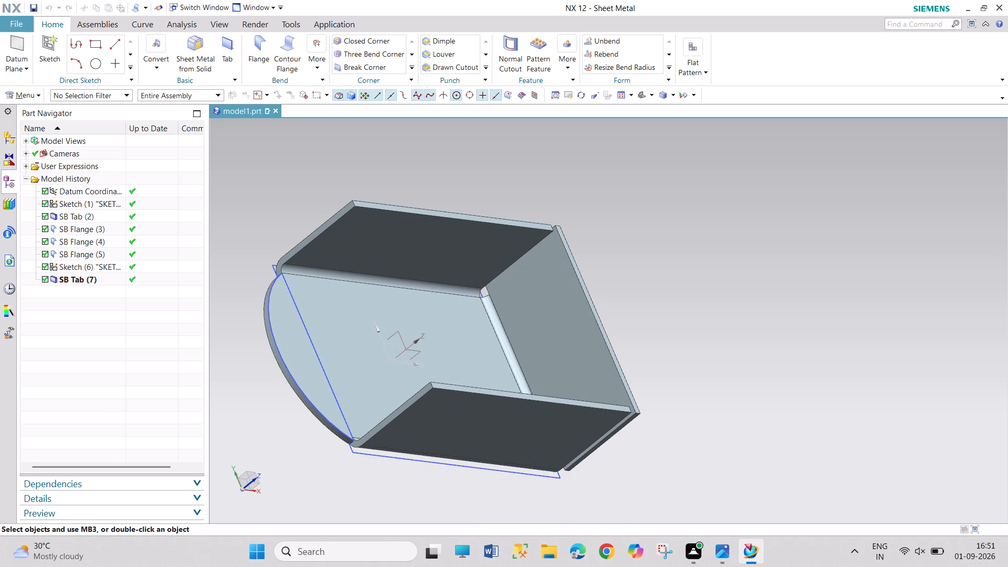
pyautogui.rightClick(387, 311)
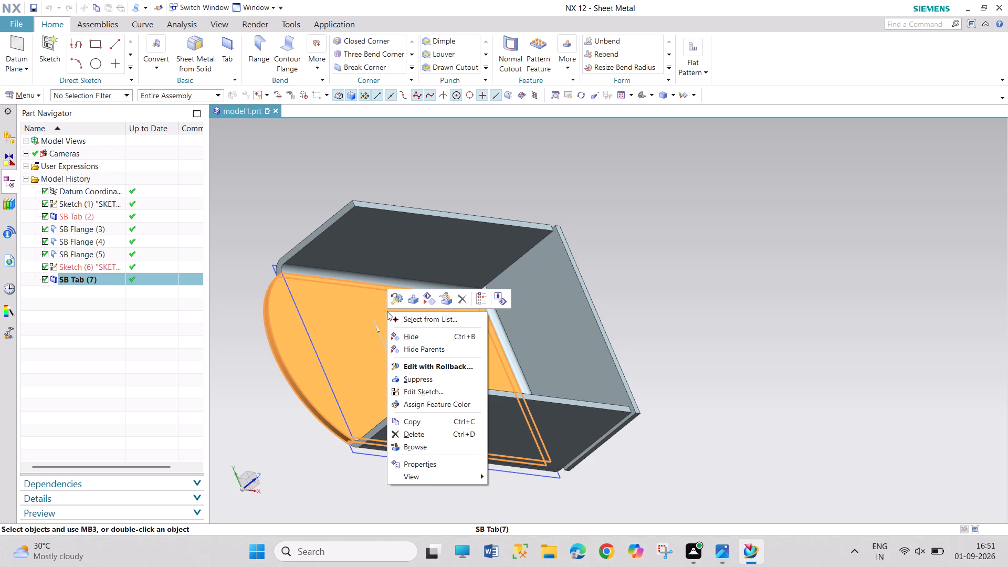
pyautogui.press('Delete')
pyautogui.press('Delete')
pyautogui.press('BackSpace')
pyautogui.click(415, 430)
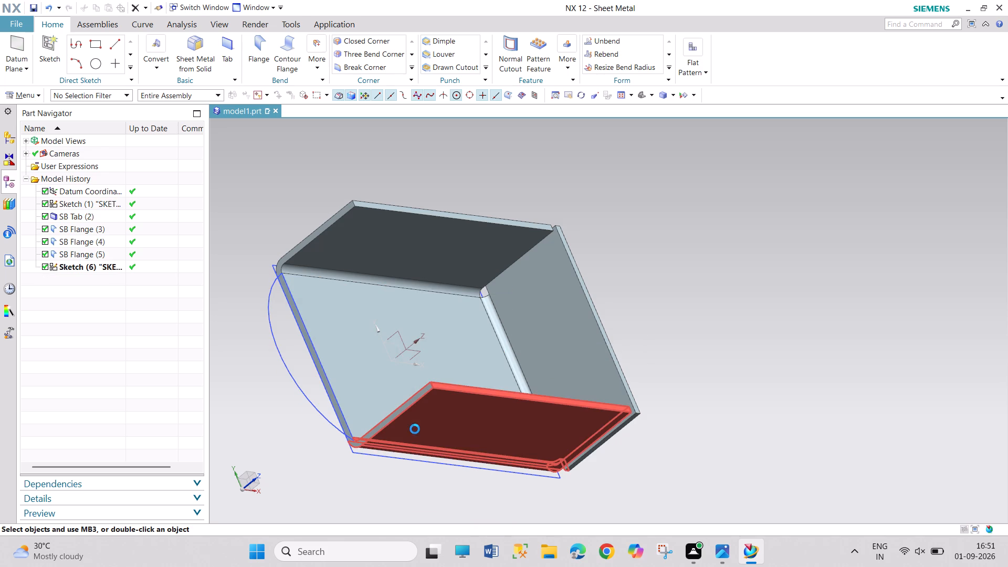
# Delete the datum coordinate system and the base tab together with the dependent flanges, and dismiss the update report.
pyautogui.click(404, 338)
pyautogui.click(419, 310)
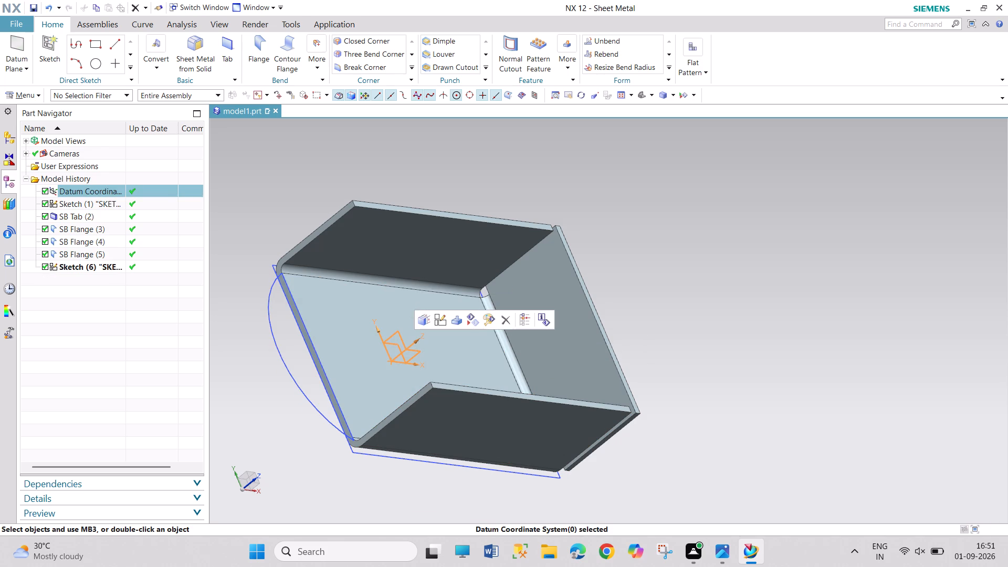
pyautogui.click(363, 291)
pyautogui.press('Delete')
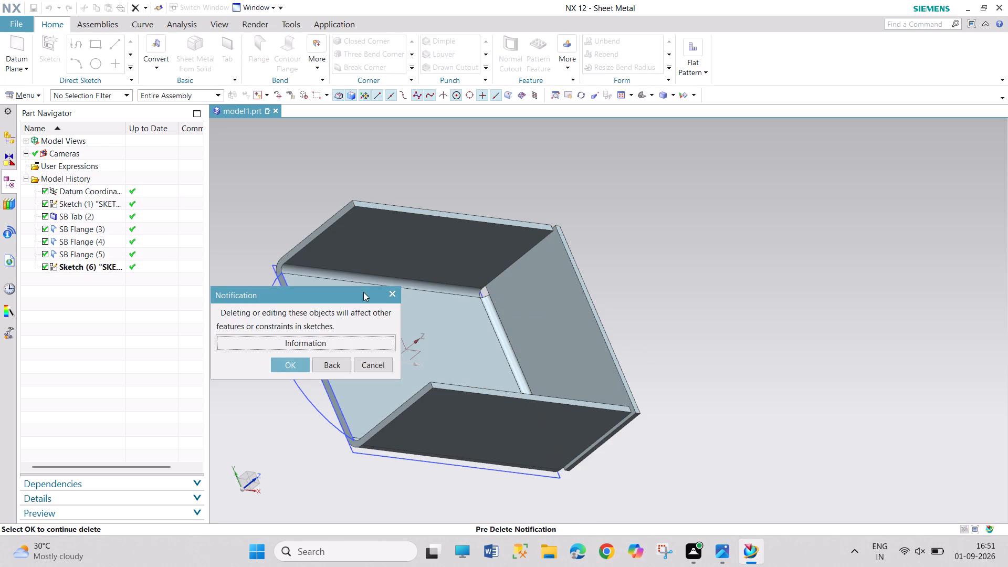
pyautogui.click(288, 364)
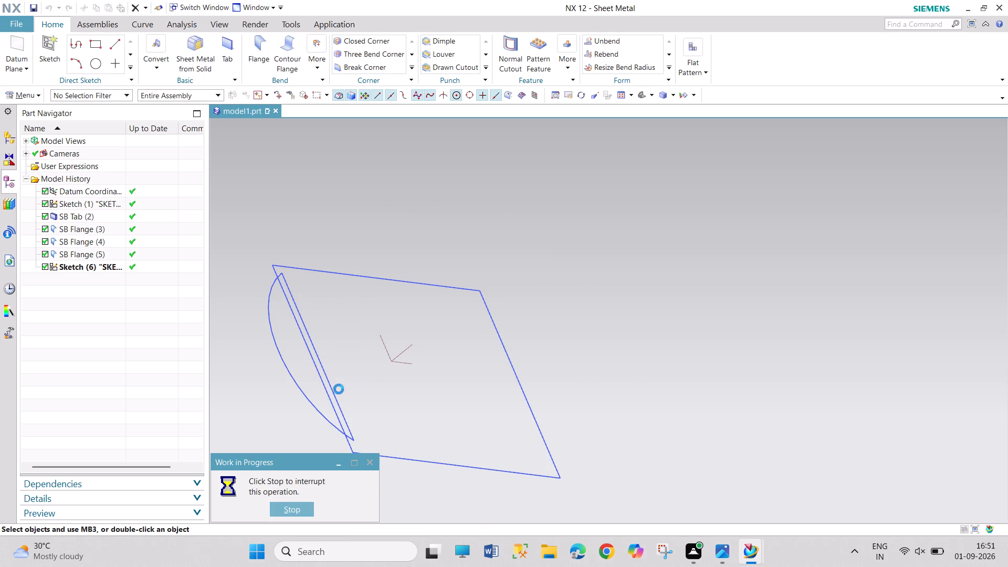
pyautogui.click(369, 464)
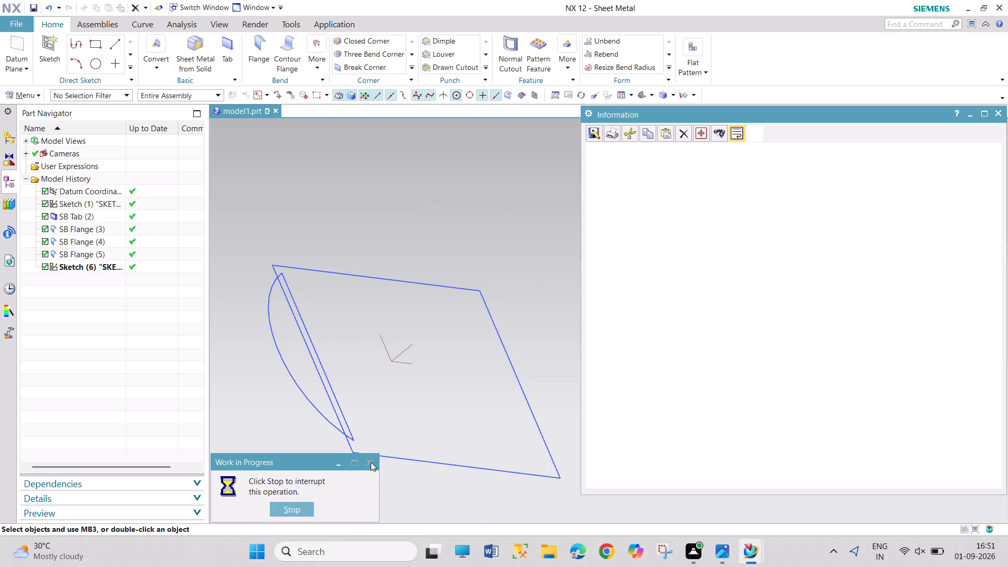
pyautogui.click(998, 117)
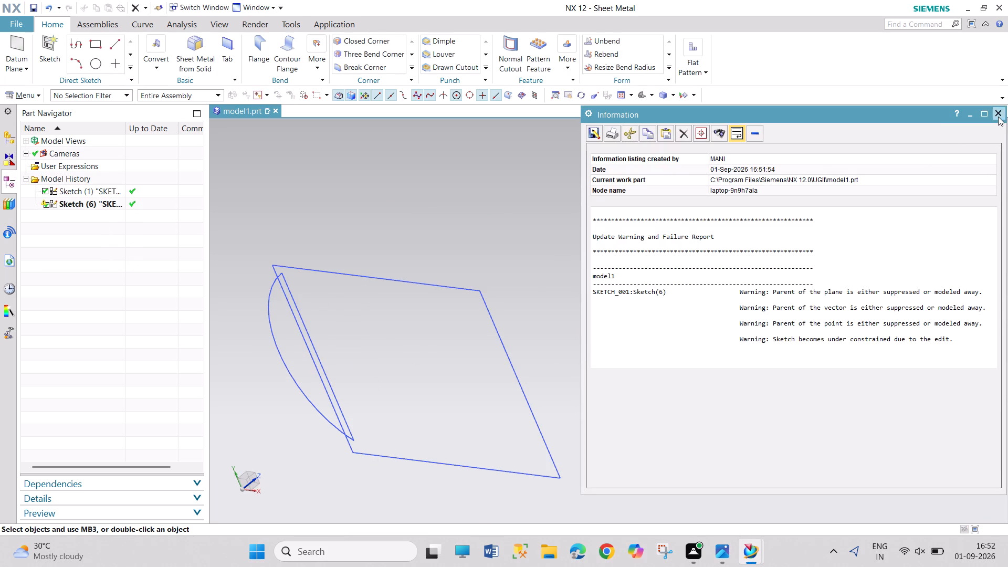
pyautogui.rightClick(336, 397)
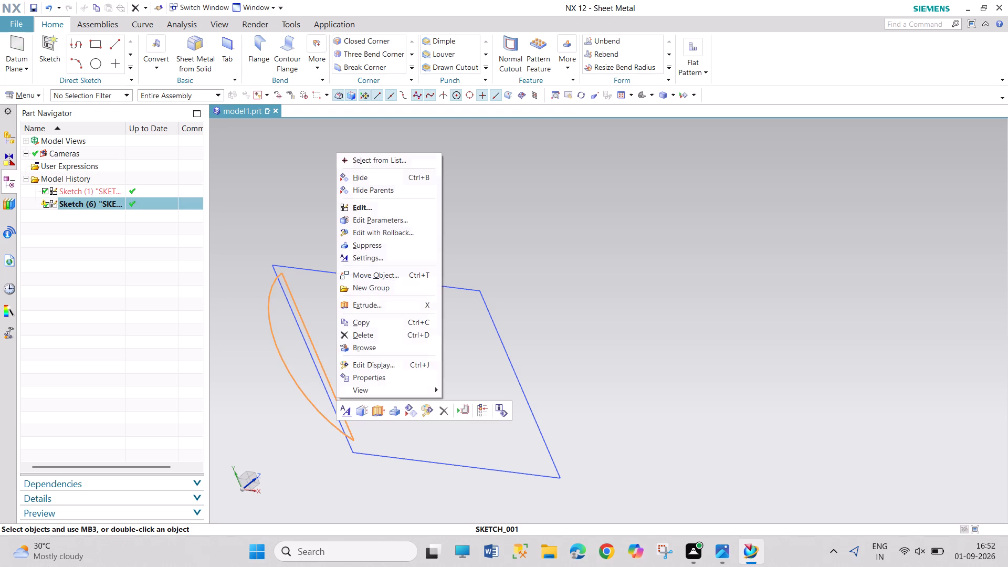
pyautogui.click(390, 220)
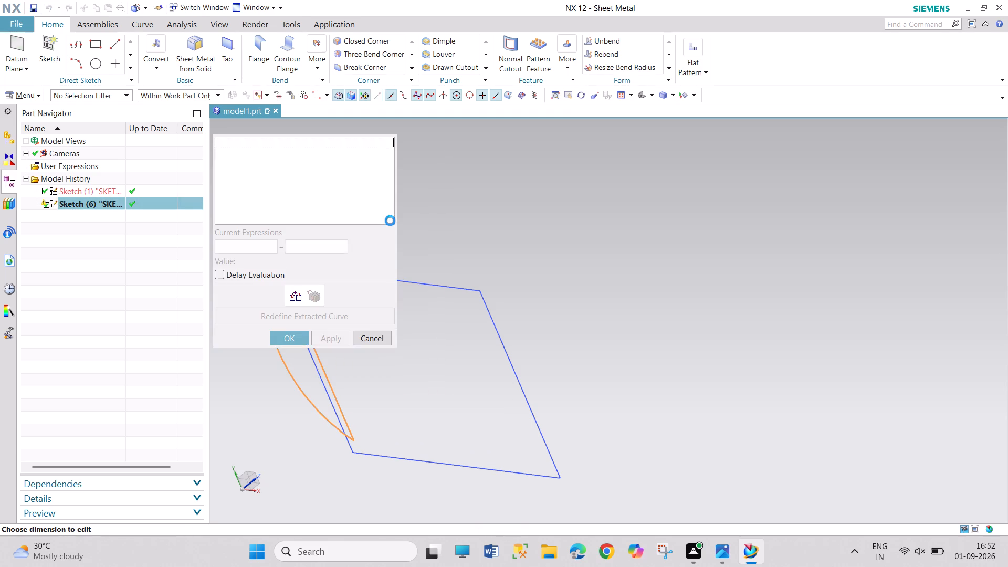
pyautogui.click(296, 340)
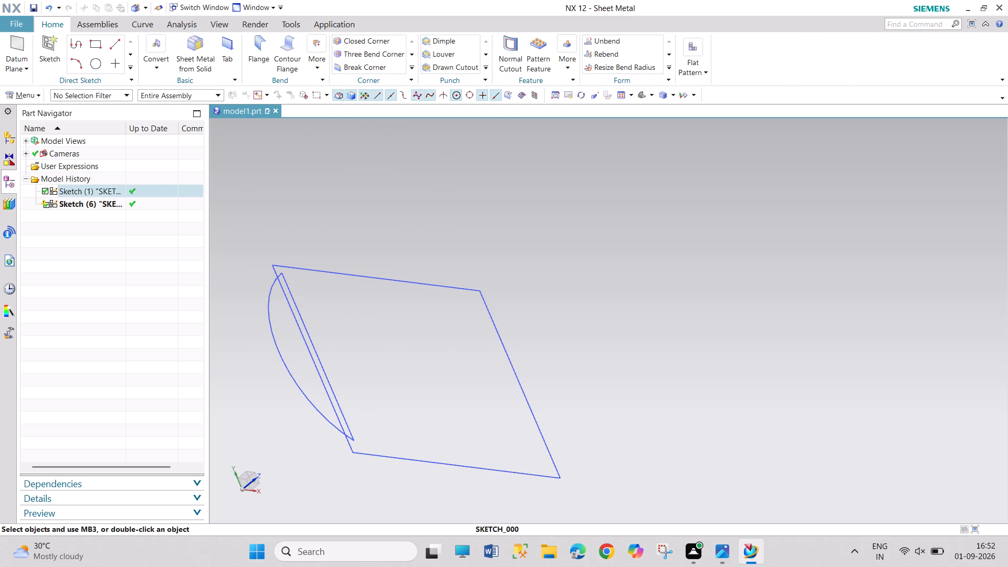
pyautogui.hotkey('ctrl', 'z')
# Create a new blank model part with the default settings.
pyautogui.hotkey('ctrl', 'n')
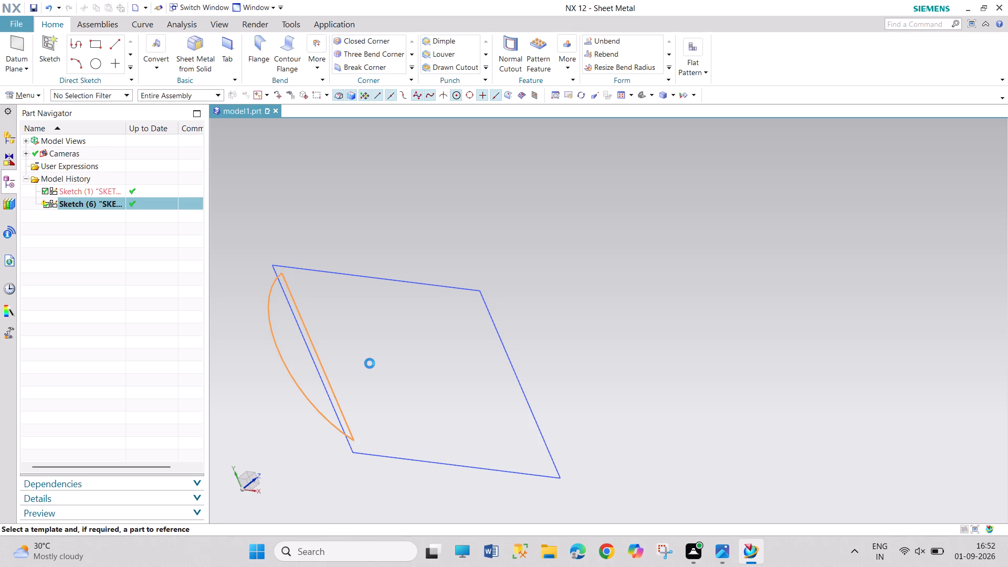
pyautogui.press('Return')
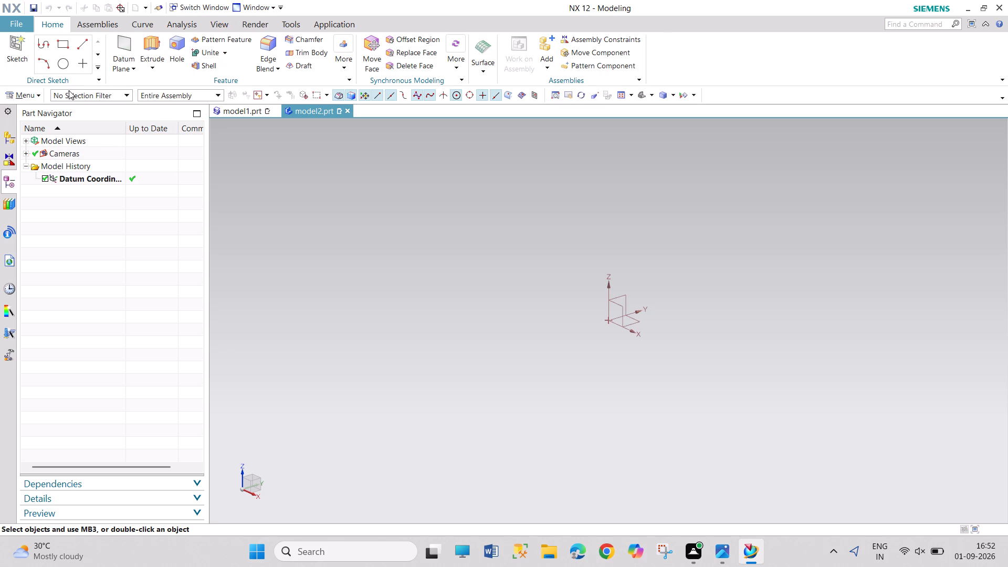
# Sketch a rectangle about 96 mm by 116 mm on the XY plane, with one corner at the origin.
pyautogui.click(65, 41)
pyautogui.click(638, 323)
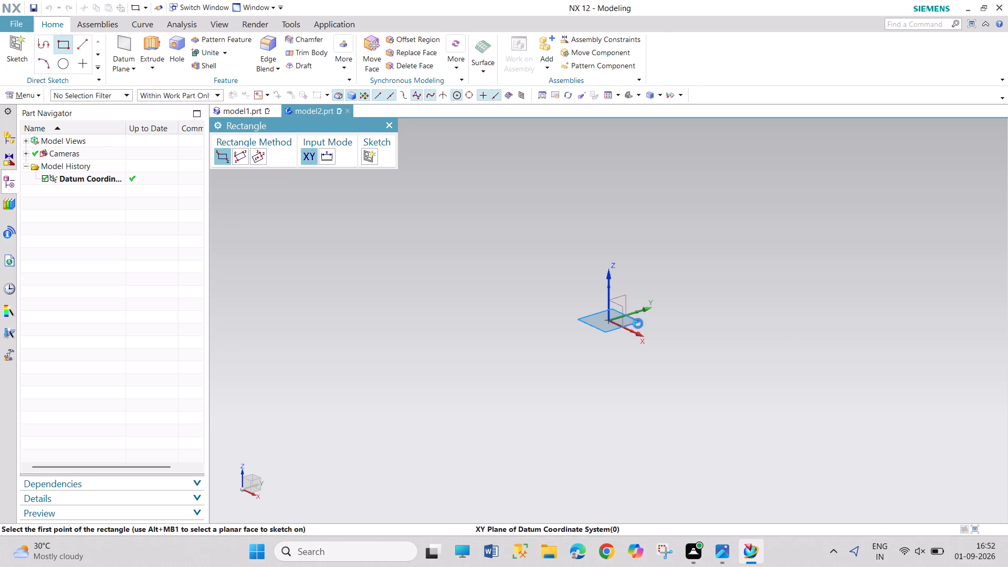
pyautogui.moveTo(607, 318); pyautogui.dragTo(607, 319)
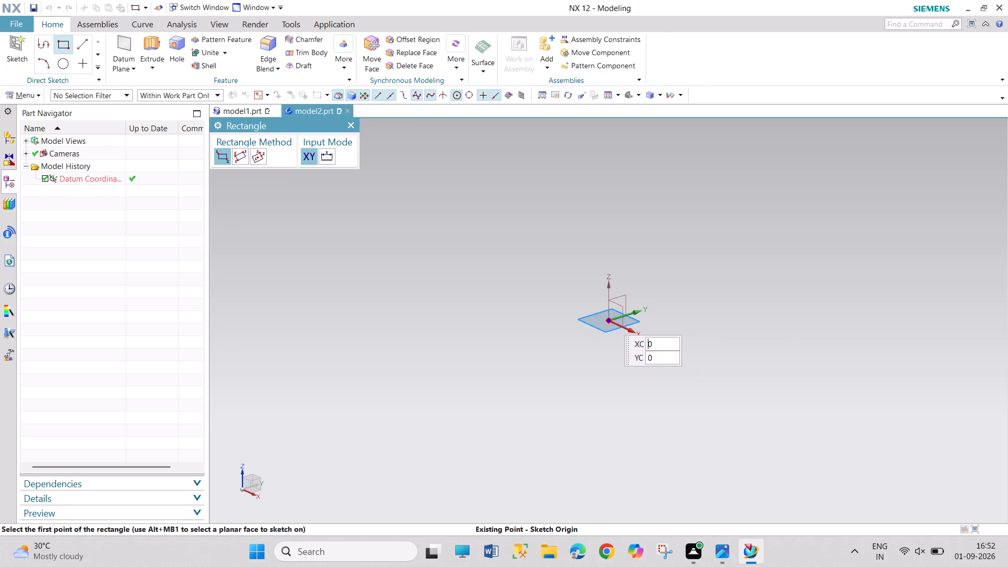
pyautogui.moveTo(607, 319); pyautogui.dragTo(609, 324)
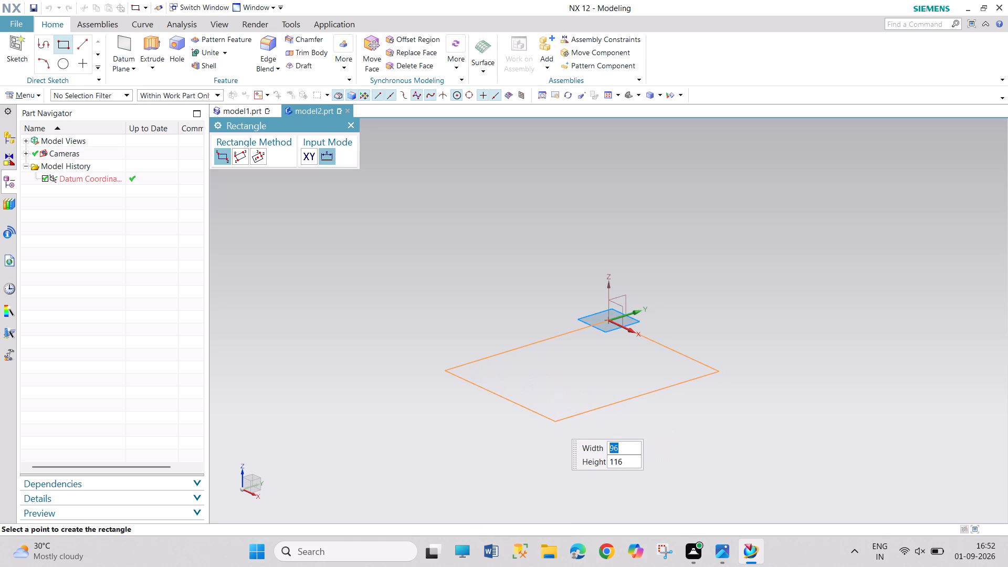
pyautogui.click(554, 422)
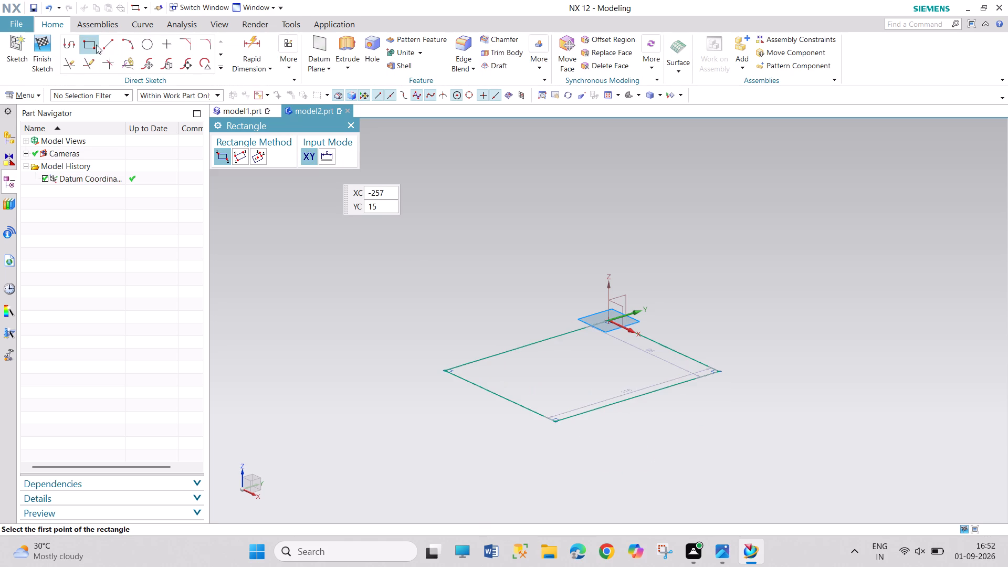
# Sketch an outward-bulging three-point arc of about 24.5 mm radius on the rectangle's edge farthest along negative Y, and finish the sketch.
pyautogui.click(130, 43)
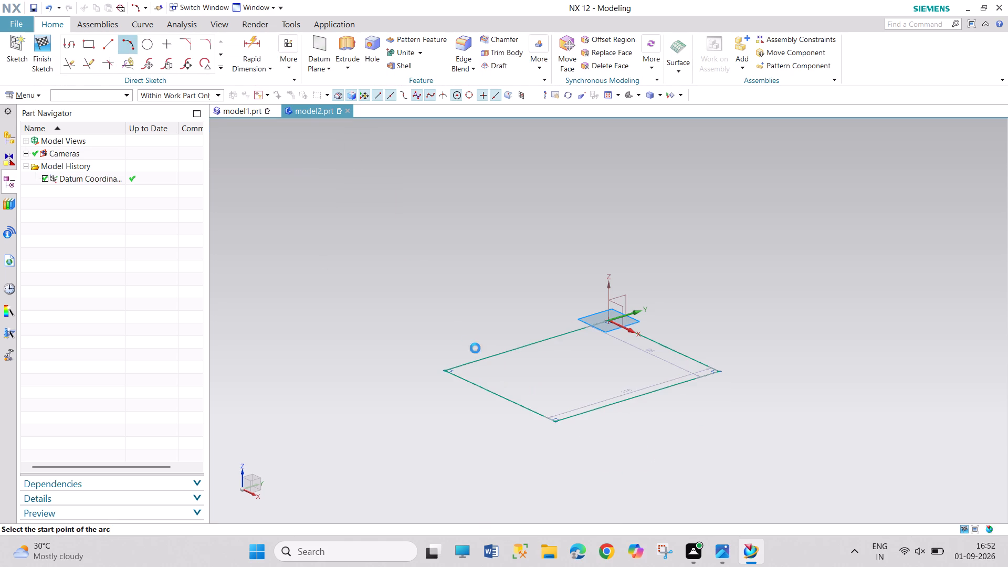
pyautogui.click(467, 380)
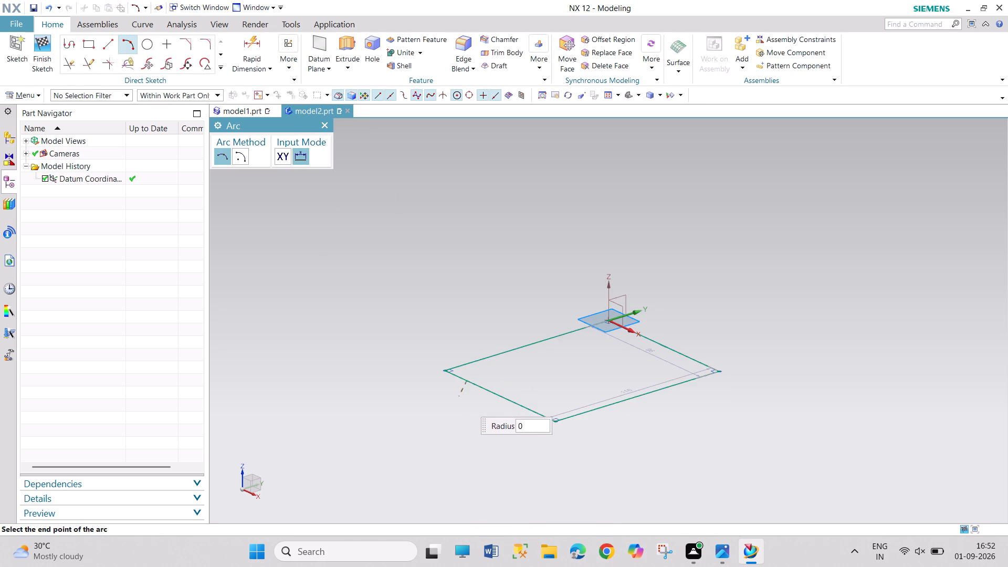
pyautogui.click(522, 408)
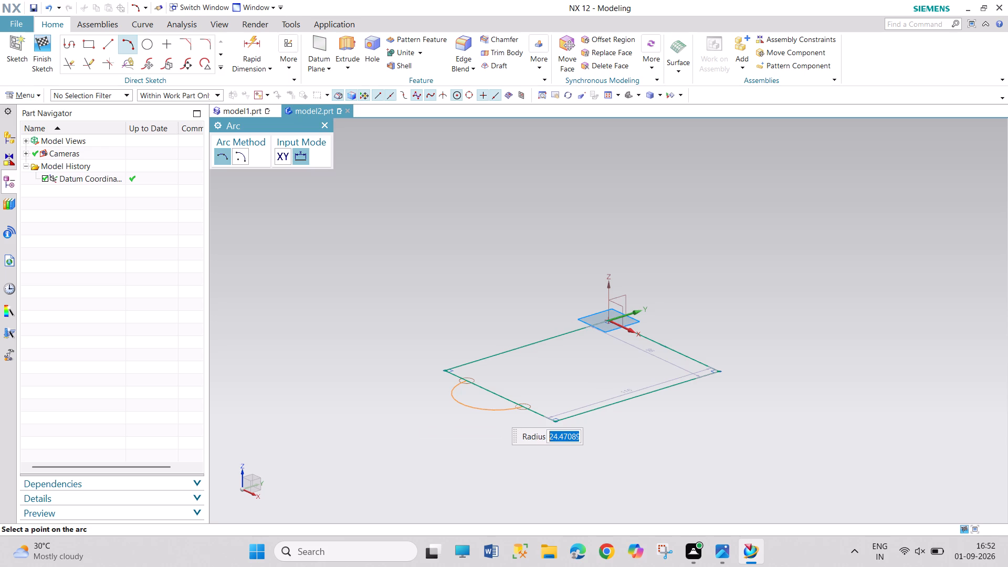
pyautogui.click(495, 410)
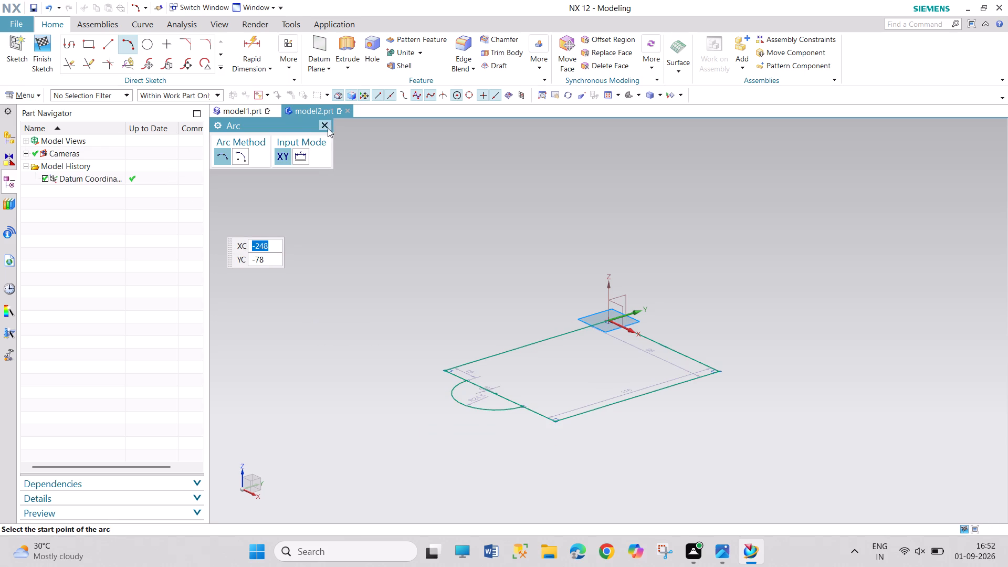
pyautogui.click(327, 125)
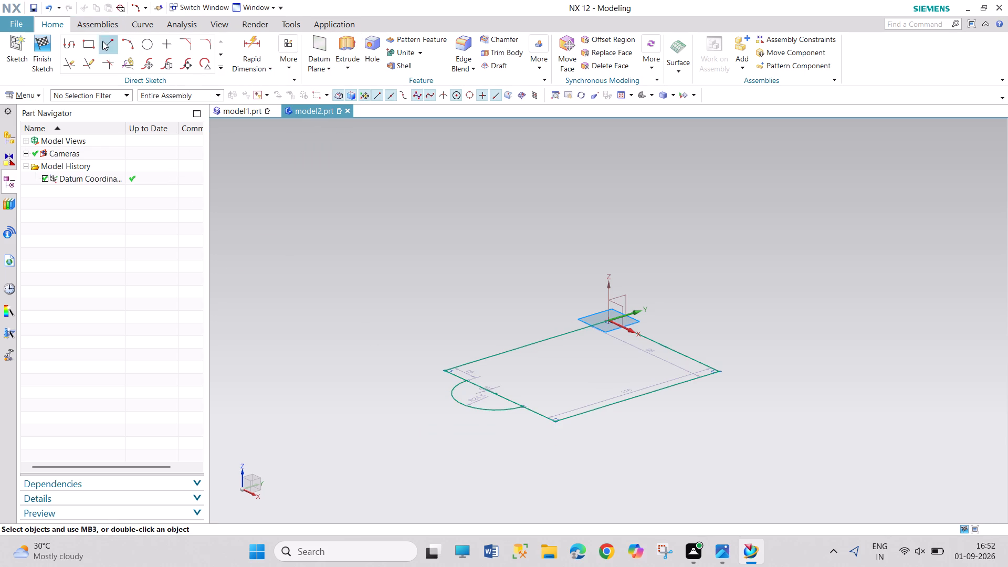
pyautogui.click(33, 45)
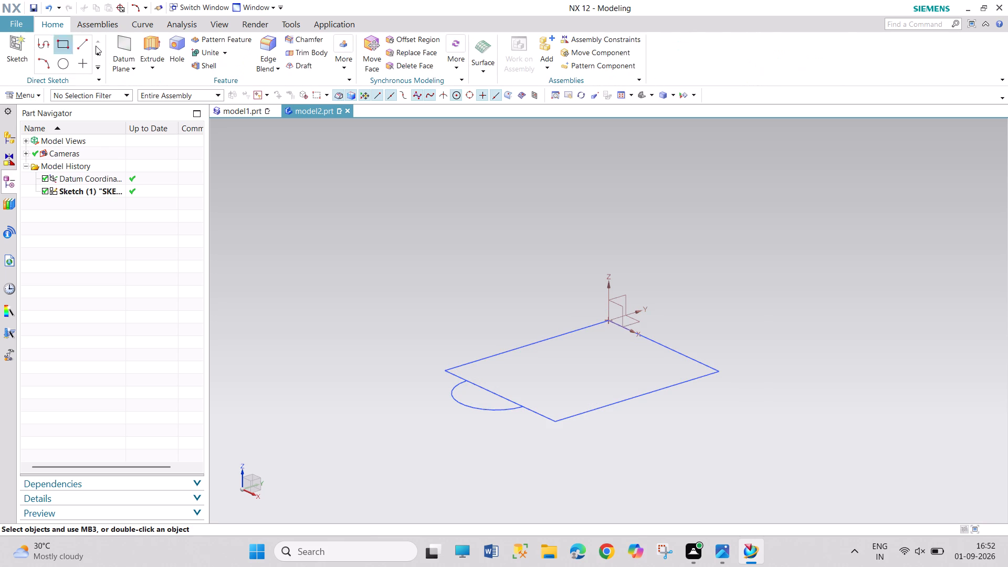